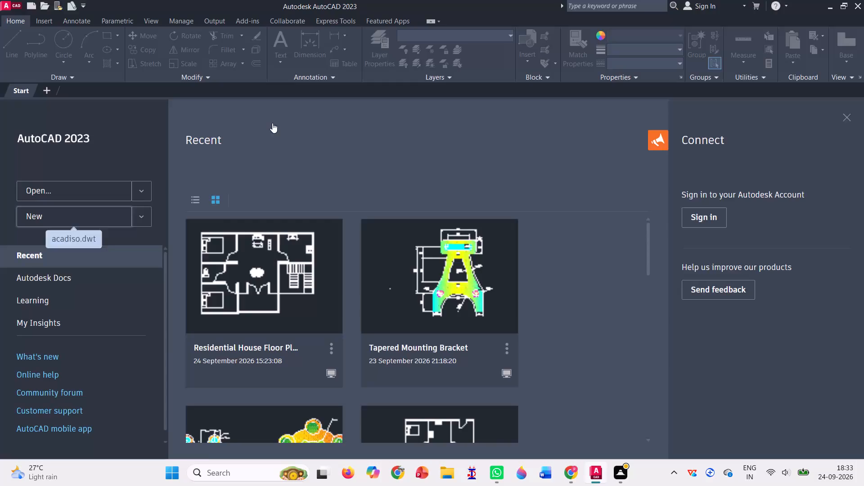
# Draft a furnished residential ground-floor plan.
# Turn on command history logging with LOGFILEON in the new drawing.
pyautogui.click(362, 447)
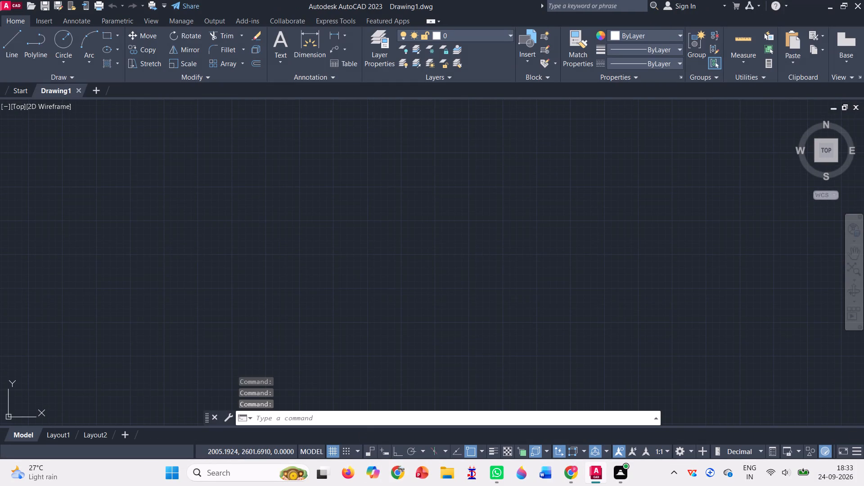
pyautogui.press('Escape')
pyautogui.press('Escape')
pyautogui.press('Escape')
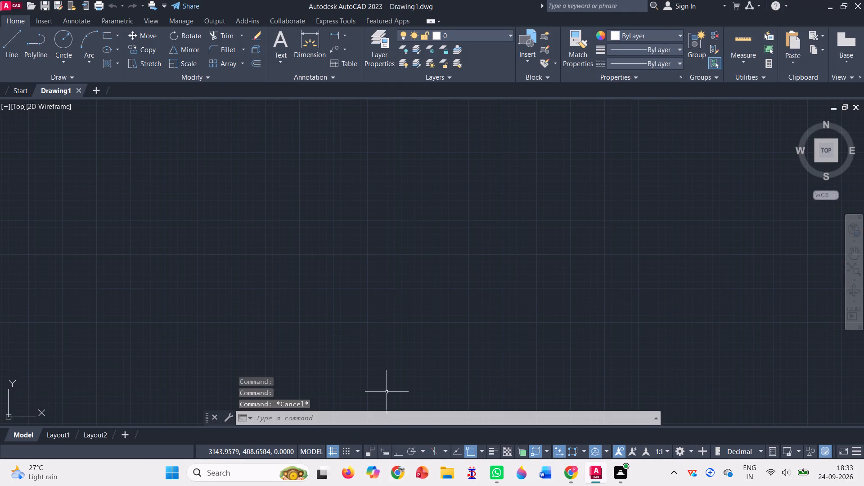
pyautogui.press('Escape')
pyautogui.write('log')
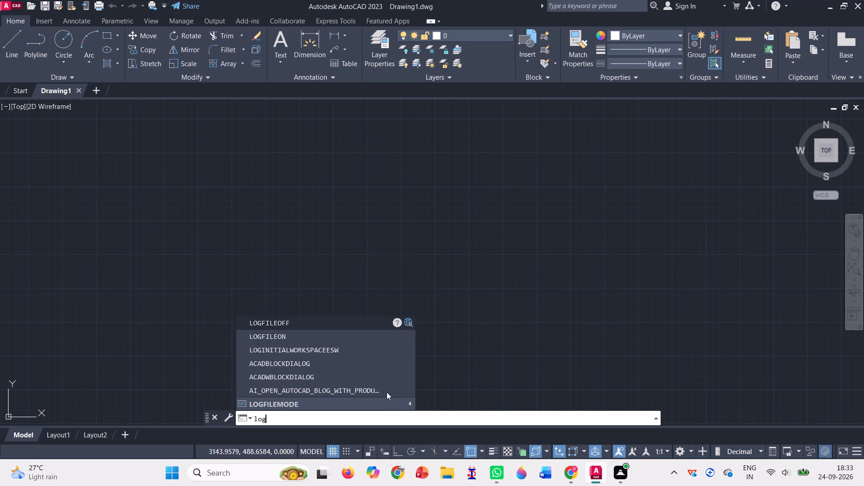
pyautogui.press('Down')
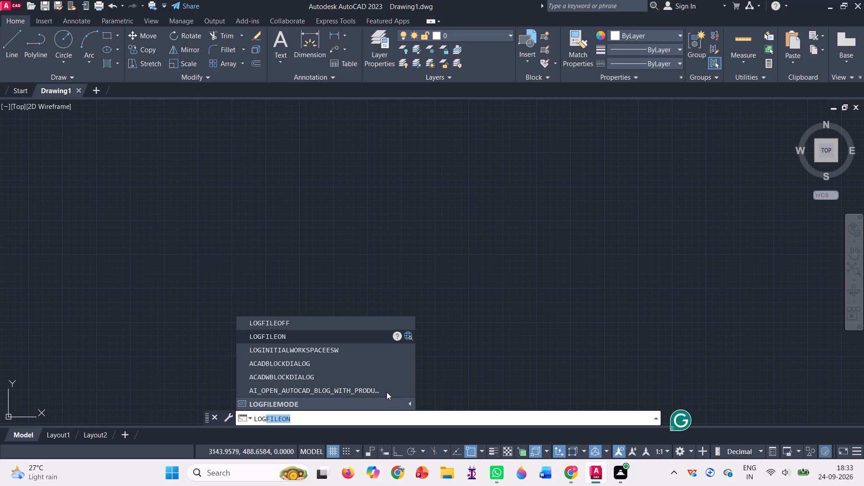
pyautogui.press('Return')
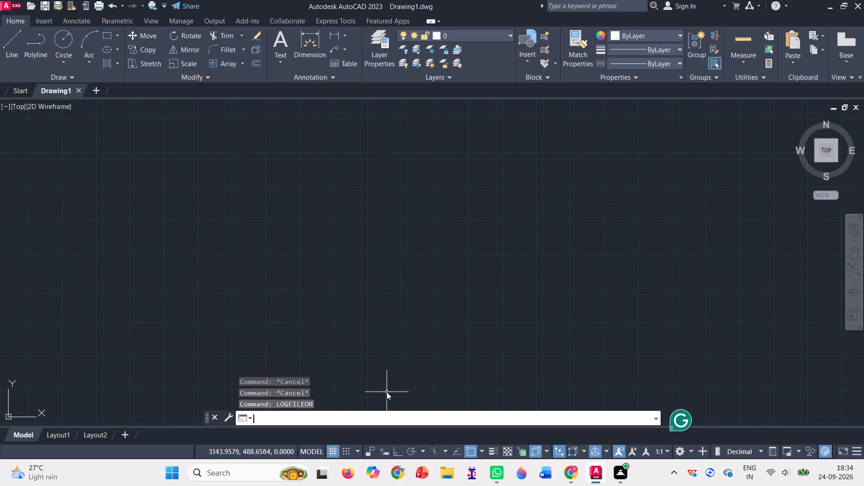
# With Ortho on, draw the bottom edge rightward as consecutive line segments of 3000, 4000 and 3000.
pyautogui.click(19, 59)
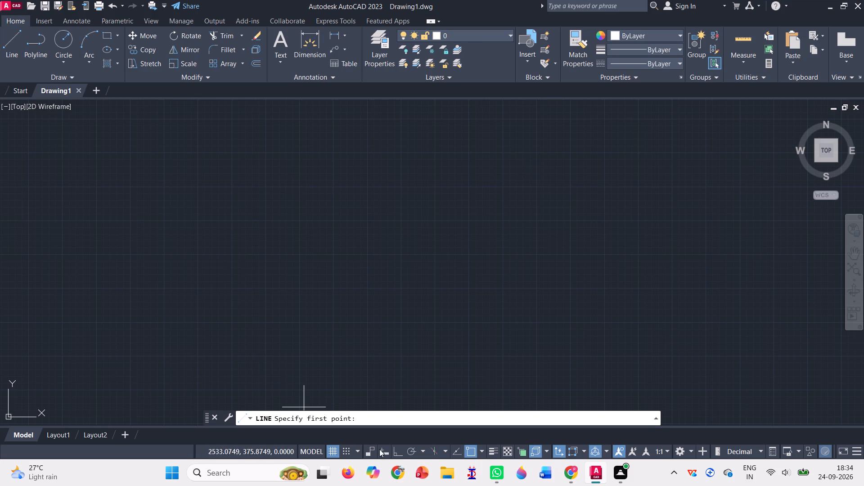
pyautogui.doubleClick(402, 450)
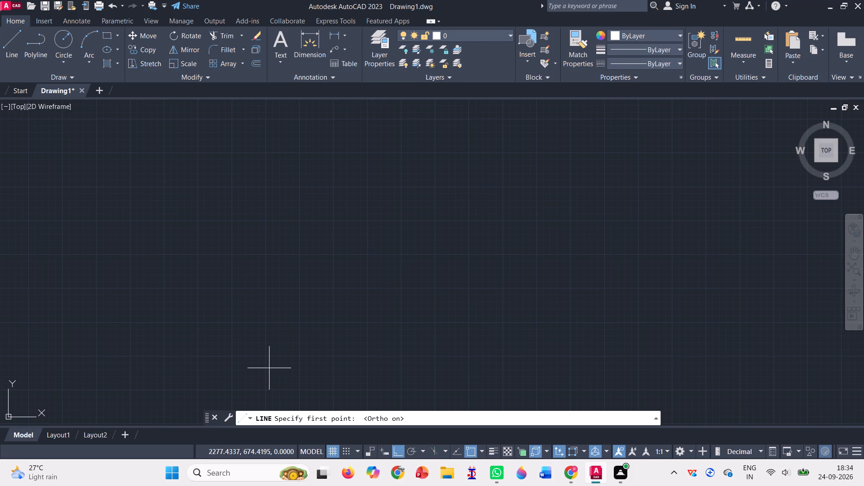
pyautogui.click(256, 342)
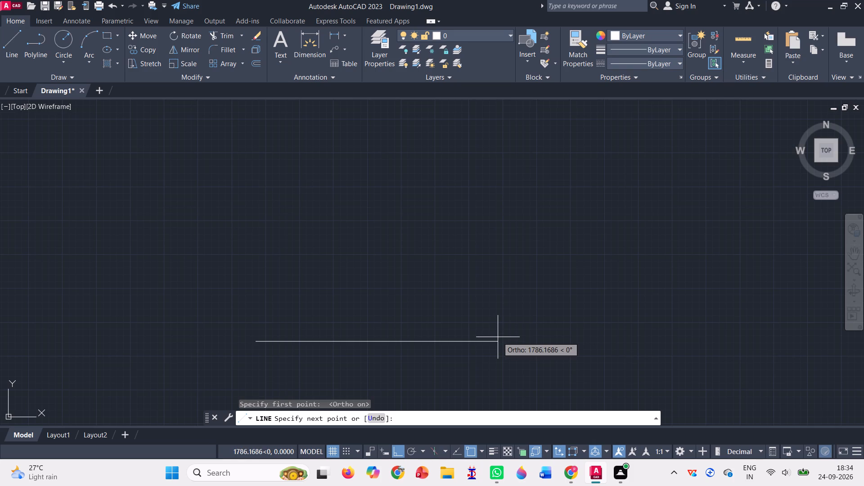
pyautogui.write('3000')
pyautogui.press('Return')
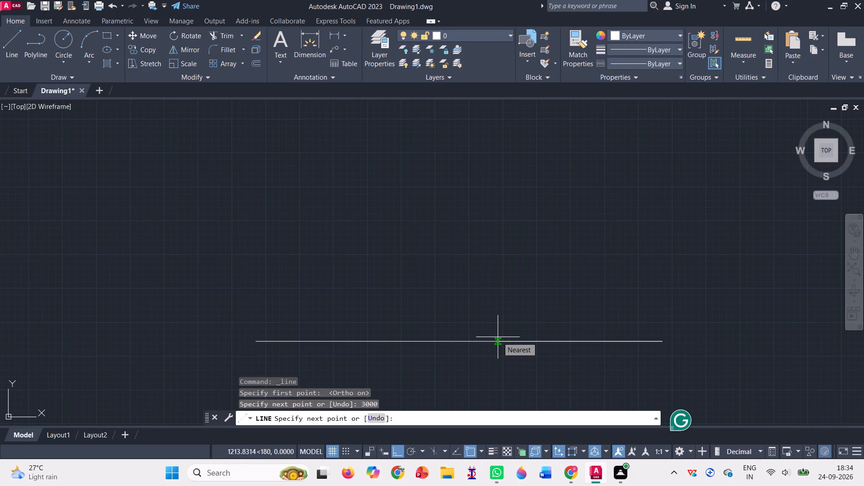
pyautogui.scroll(-2, 171, 306)
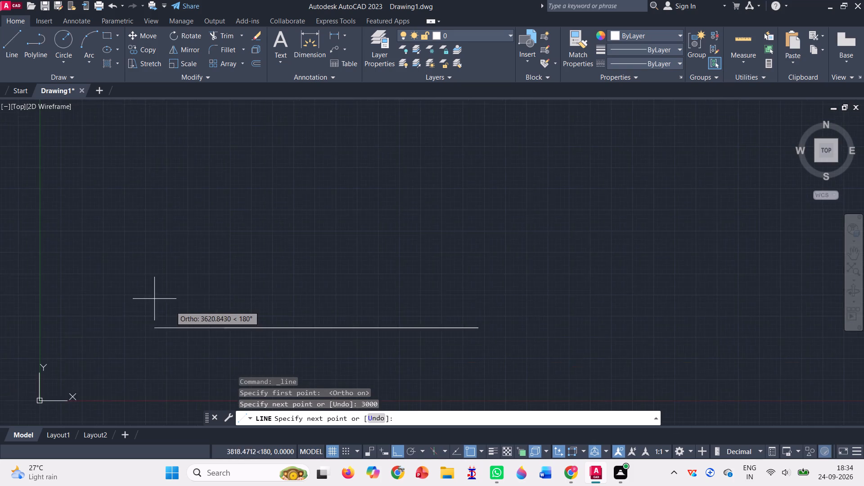
pyautogui.scroll(-1, 154, 299)
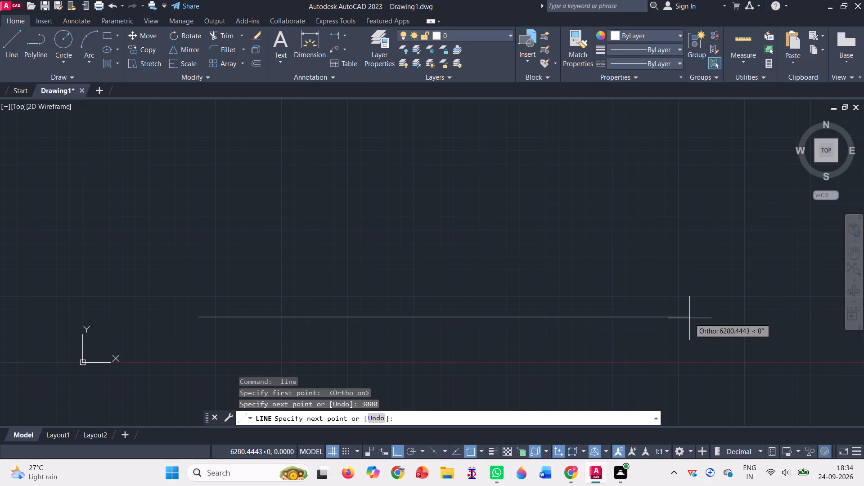
pyautogui.write('4000')
pyautogui.press('Return')
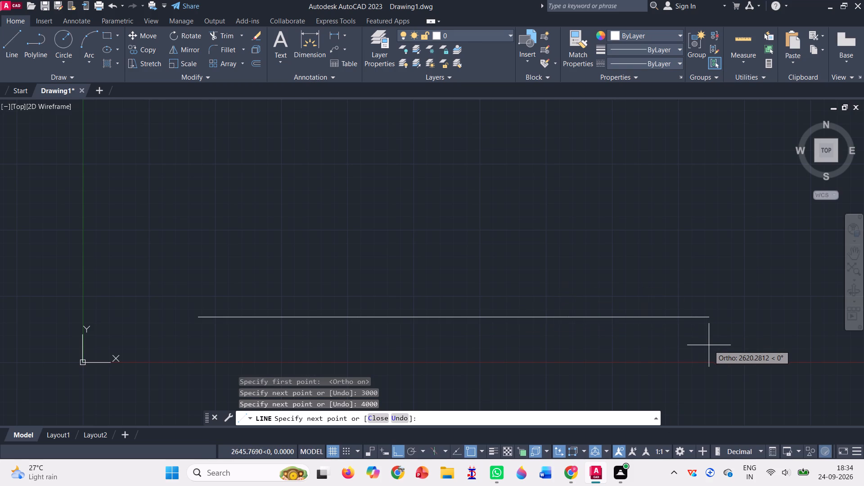
pyautogui.write('3000')
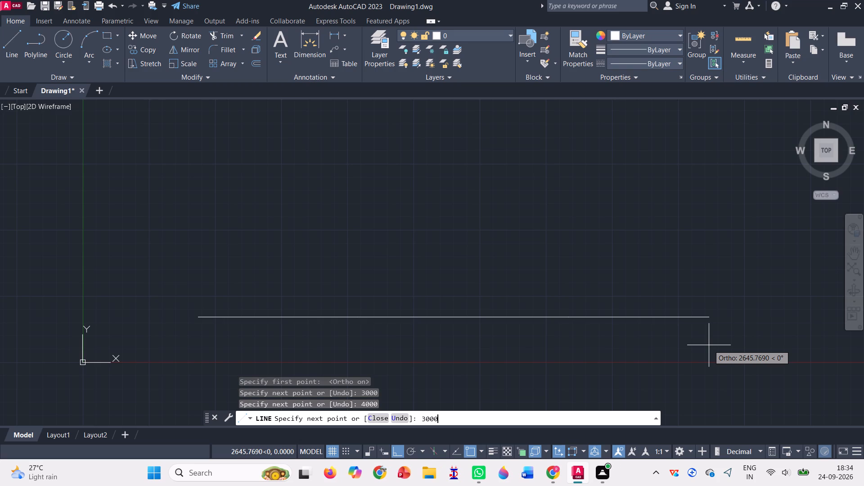
pyautogui.press('Return')
# Continue the line 5000 straight up from the bottom edge's right end and end the Line command.
pyautogui.scroll(-2, 692, 351)
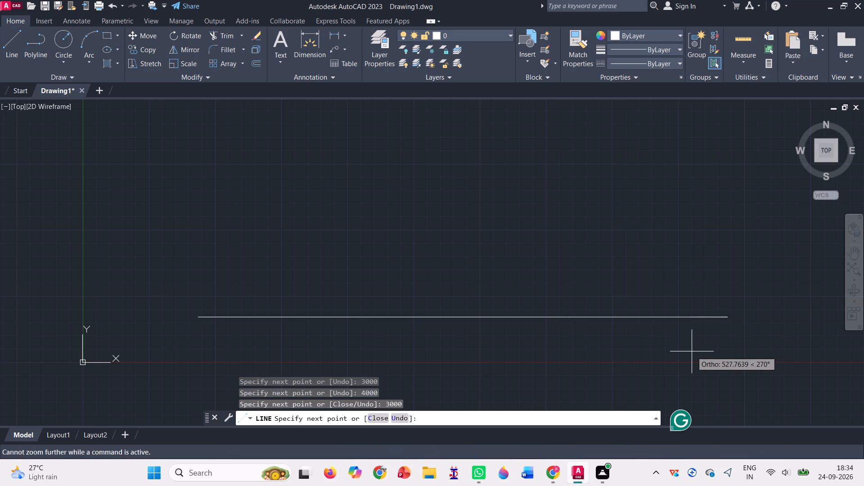
pyautogui.scroll(-2, 690, 351)
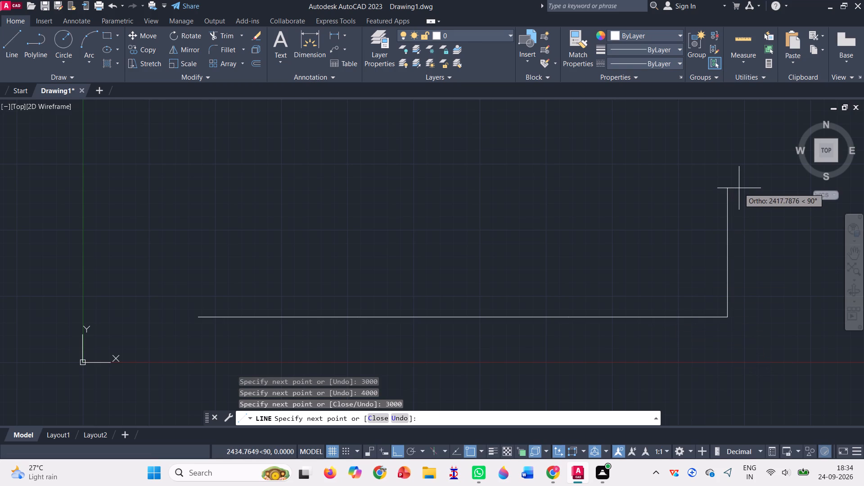
pyautogui.write('500')
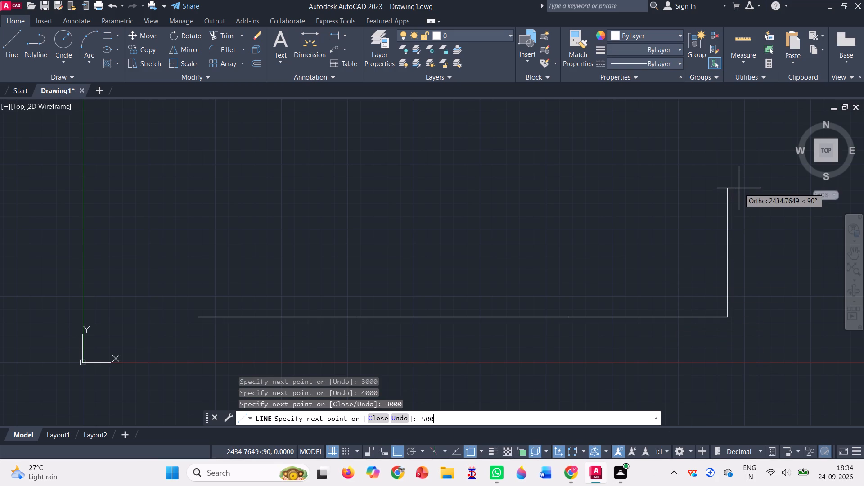
pyautogui.press('0')
pyautogui.press('Return')
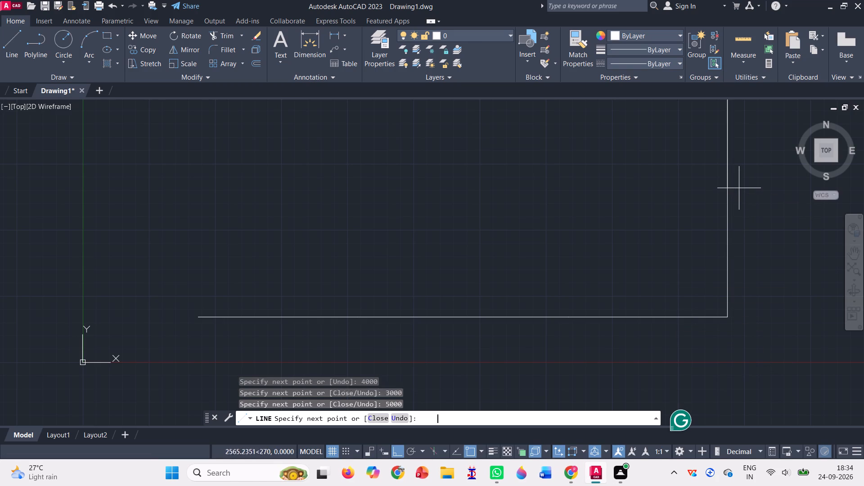
pyautogui.scroll(-2, 679, 243)
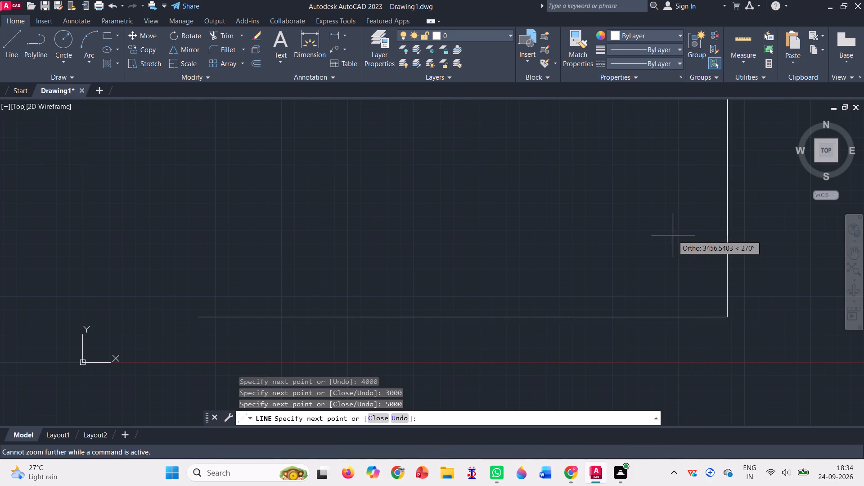
pyautogui.press('Escape')
# Start a new line at the top end of the 5000 vertical segment and extend it 4000 upward.
pyautogui.scroll(-2, 572, 249)
pyautogui.scroll(1, 562, 287)
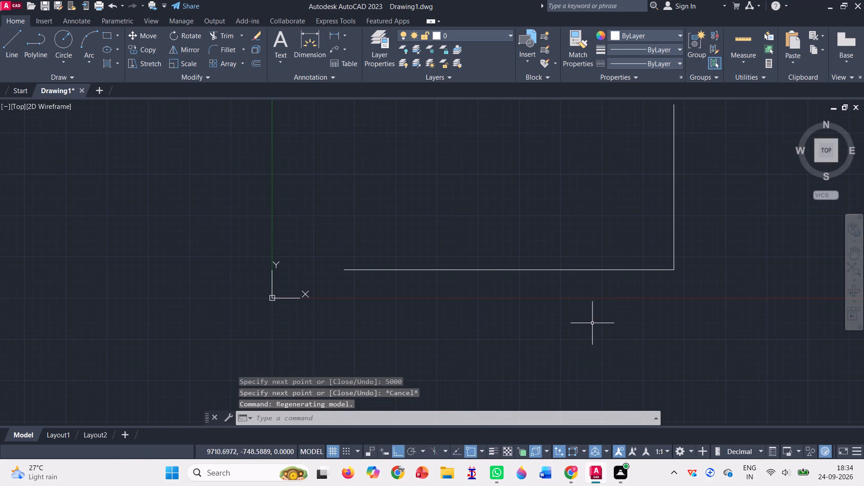
pyautogui.scroll(-1, 600, 326)
pyautogui.scroll(-2, 682, 170)
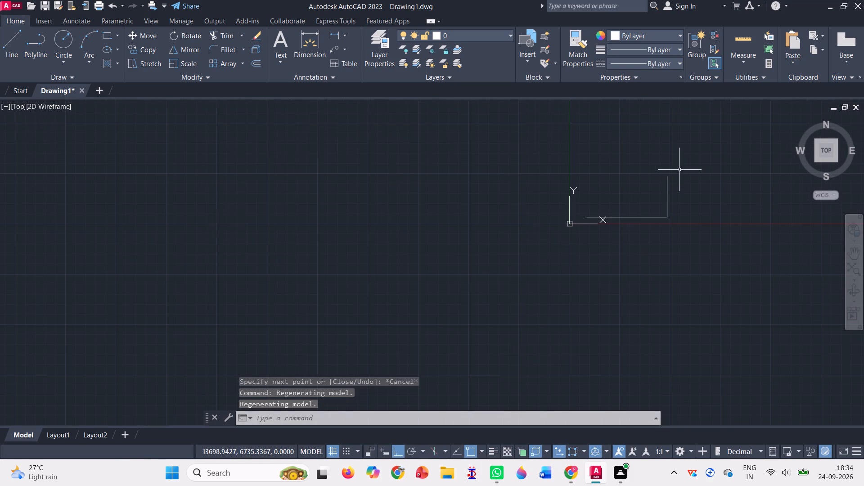
pyautogui.click(854, 251)
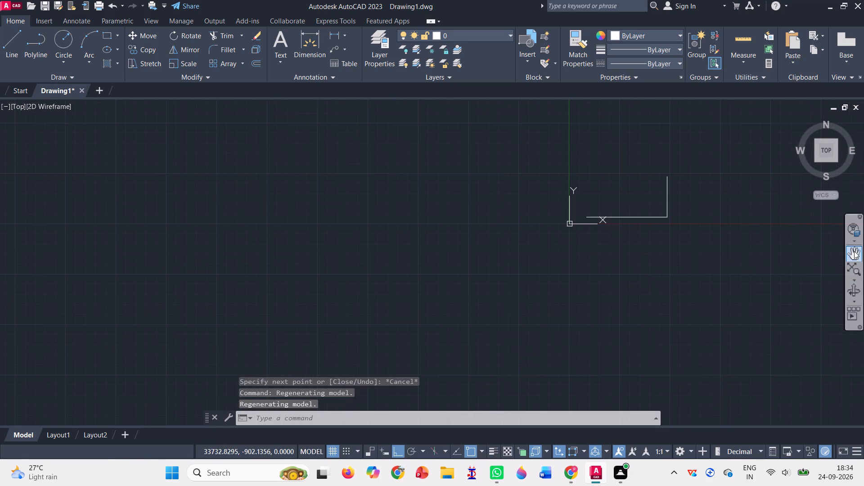
pyautogui.moveTo(778, 205); pyautogui.dragTo(504, 359)
pyautogui.scroll(2, 373, 369)
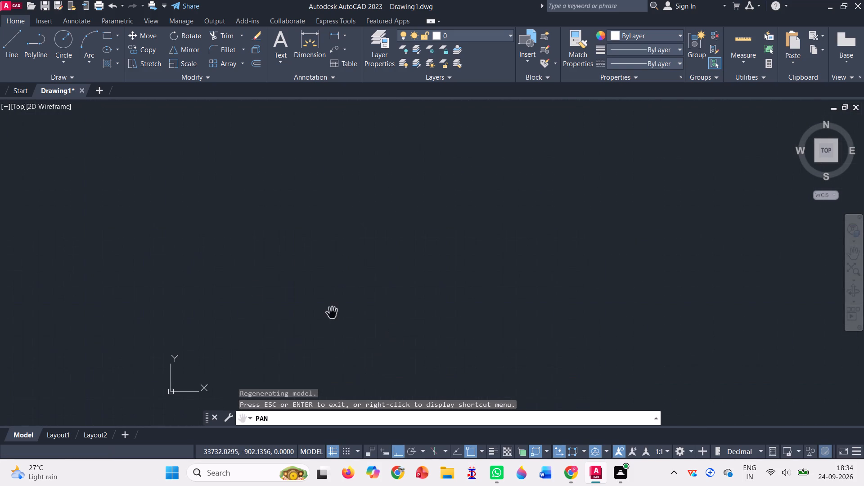
pyautogui.scroll(-2, 301, 297)
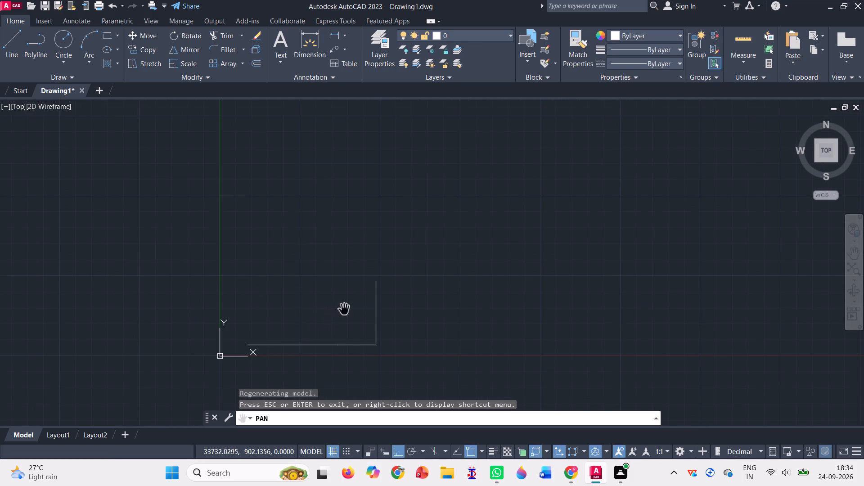
pyautogui.press('Escape')
pyautogui.scroll(2, 300, 350)
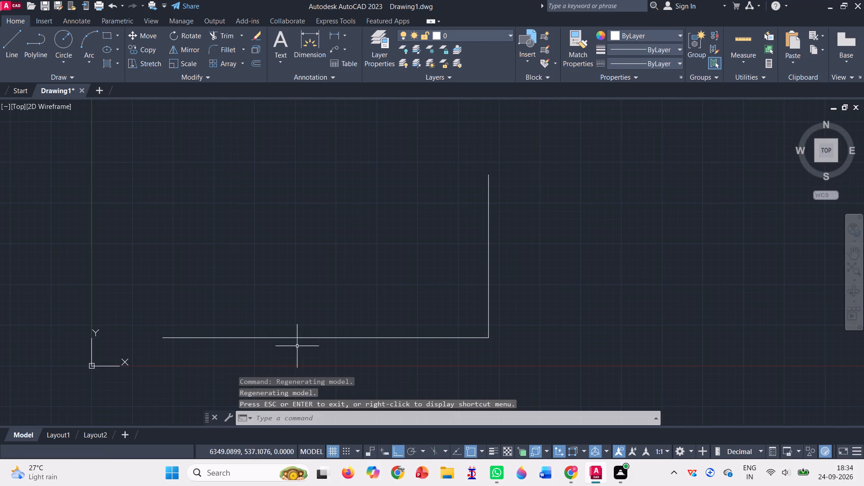
pyautogui.scroll(-1, 351, 281)
pyautogui.scroll(-1, 324, 226)
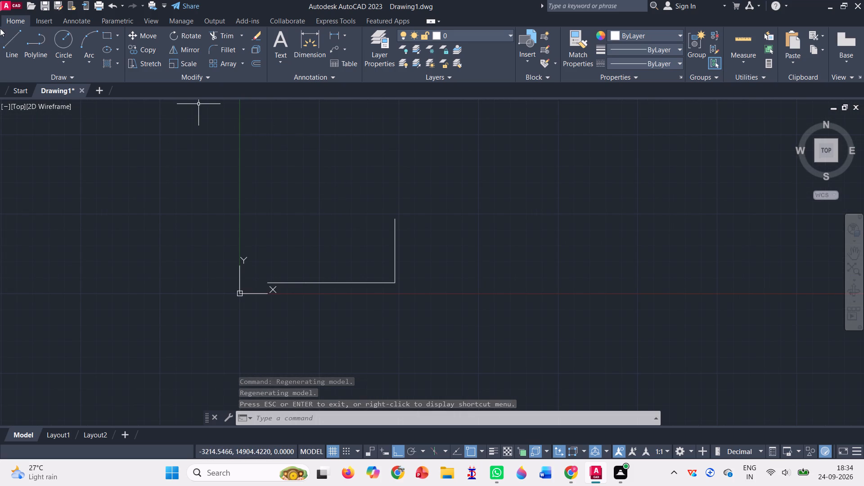
pyautogui.click(8, 38)
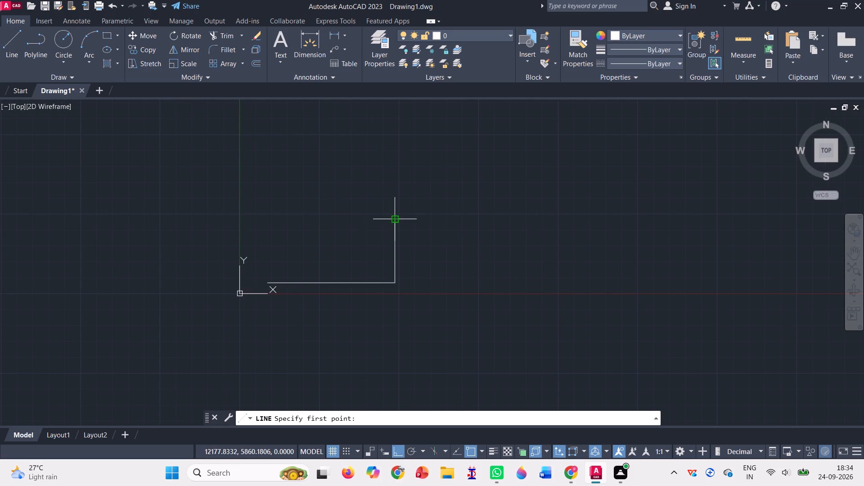
pyautogui.click(396, 218)
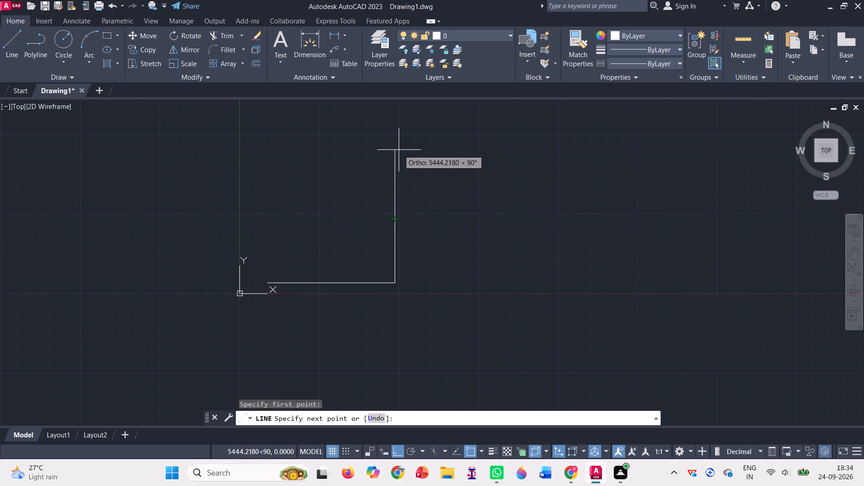
pyautogui.write('4000')
pyautogui.press('Return')
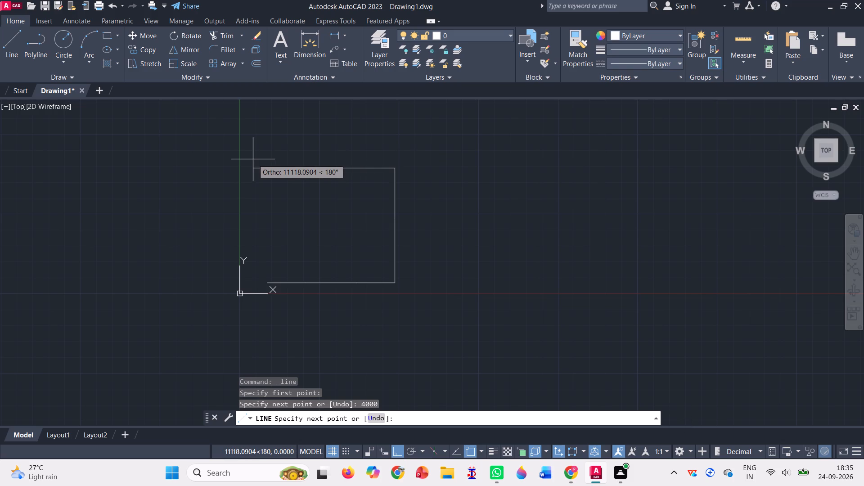
# Continue leftward along the top edge with consecutive line segments of 3000, 4000 and 3000.
pyautogui.write('3000')
pyautogui.press('Return')
pyautogui.write('4000')
pyautogui.press('Return')
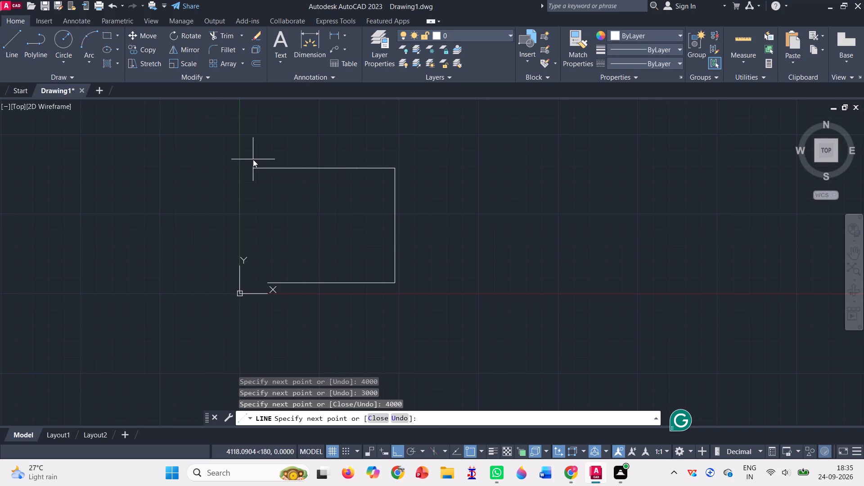
pyautogui.write('3000')
pyautogui.press('Return')
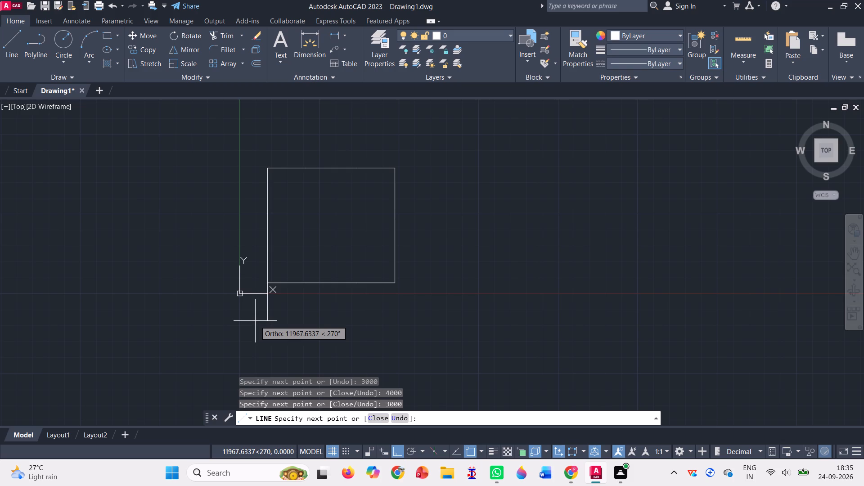
# Close the outline down its left side with line segments of 4000 and 5000, then finish the line.
pyautogui.write('4000')
pyautogui.press('Return')
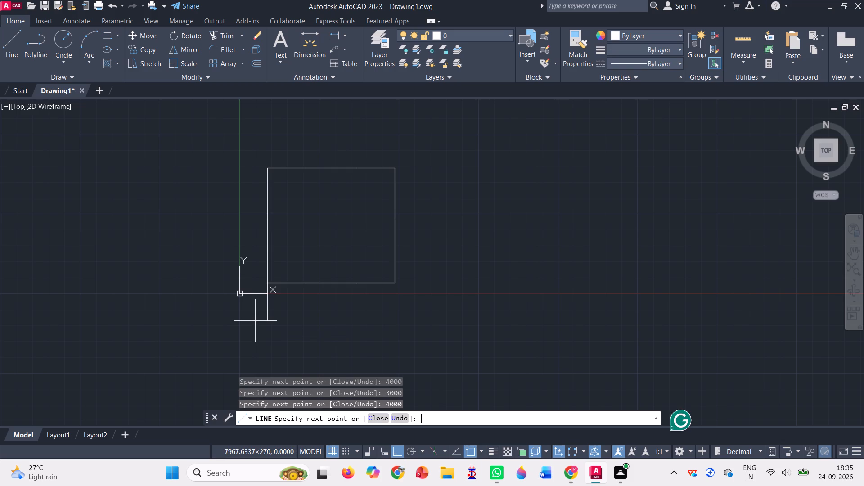
pyautogui.write('5000')
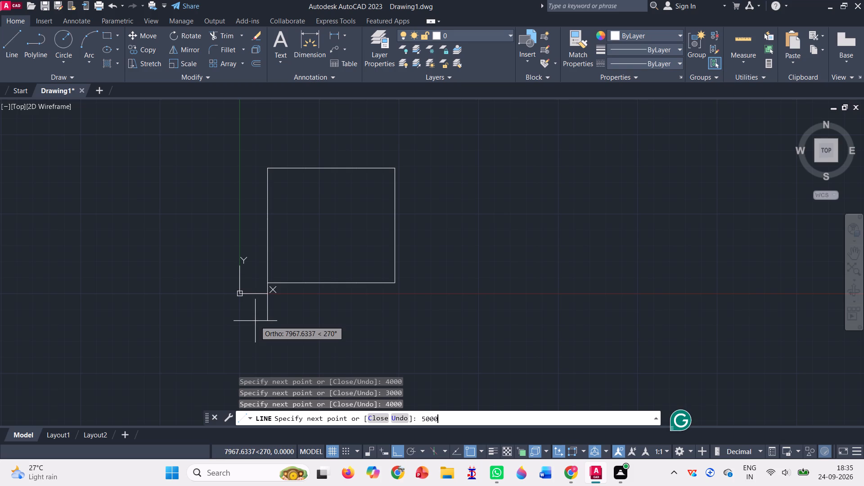
pyautogui.press('Return')
pyautogui.press('Return')
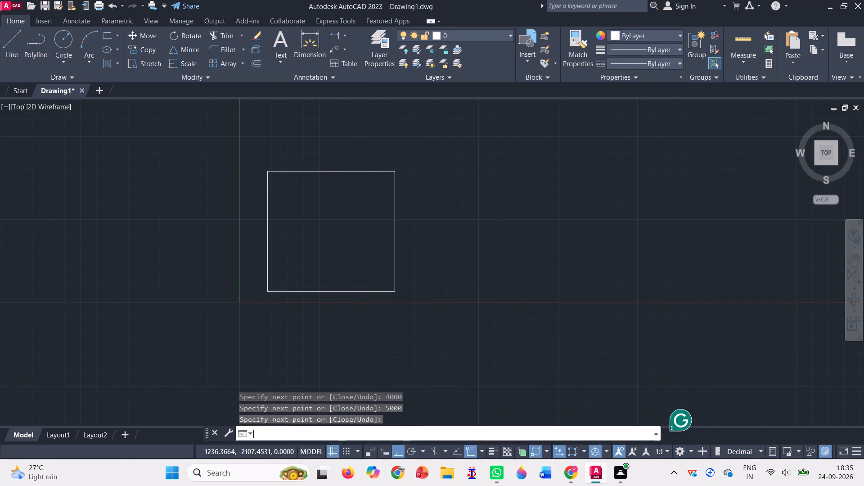
# Draw a line along the outline's top edge, starting about 2140 left of its left corner and running about 14060 past the right corner.
pyautogui.click(11, 49)
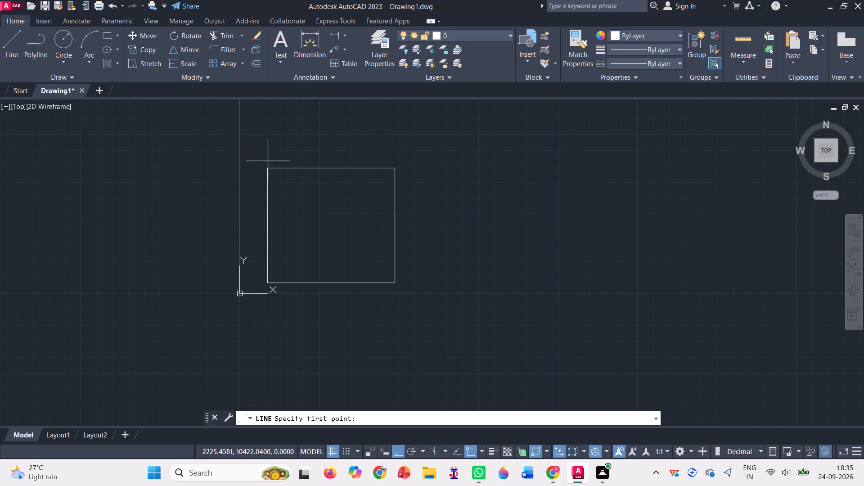
pyautogui.click(267, 168)
pyautogui.click(240, 177)
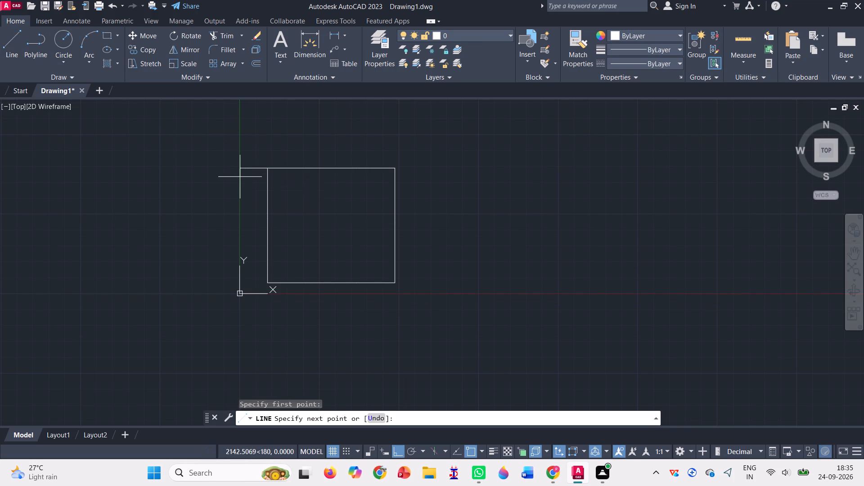
pyautogui.click(419, 178)
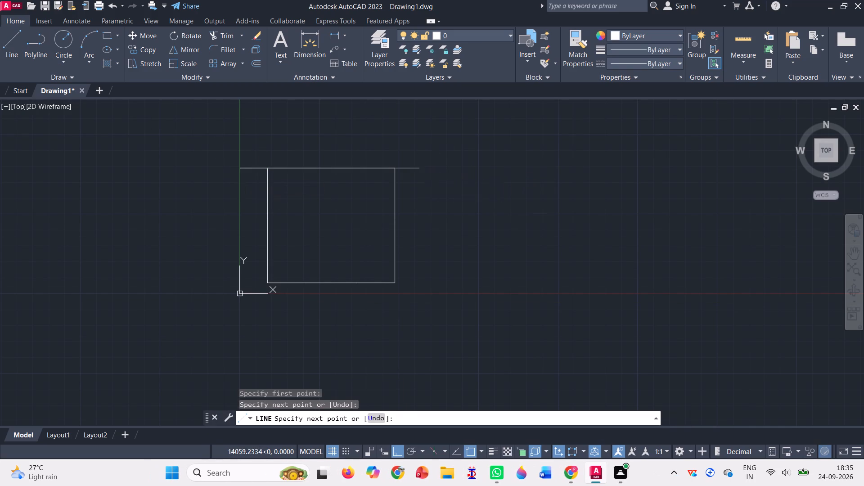
pyautogui.press('Escape')
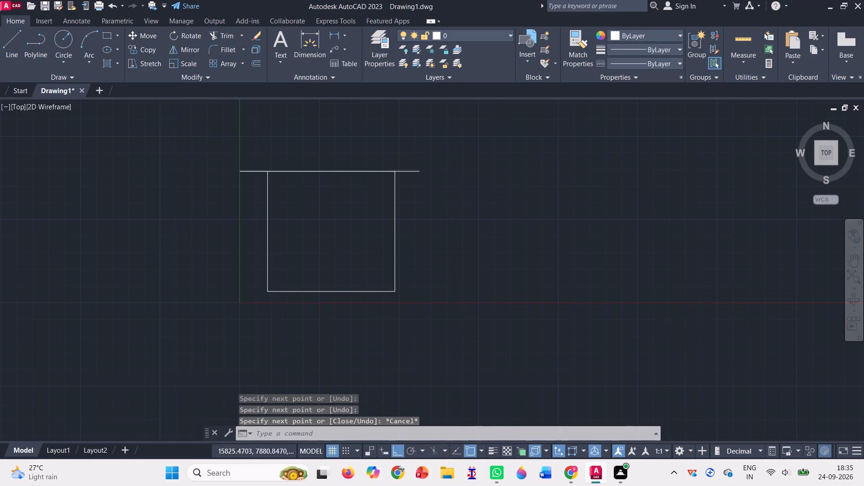
# Draw a vertical line over the outline's right edge, from about 670 above the top corner to beyond the bottom corner.
pyautogui.click(16, 60)
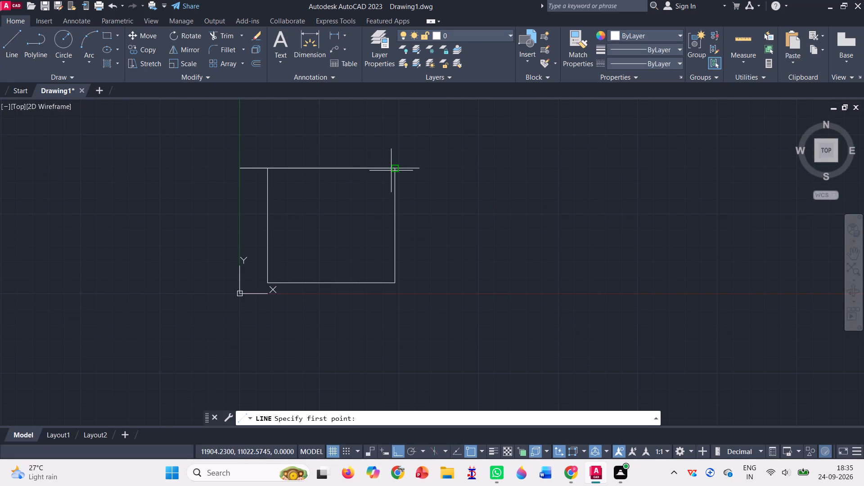
pyautogui.click(393, 171)
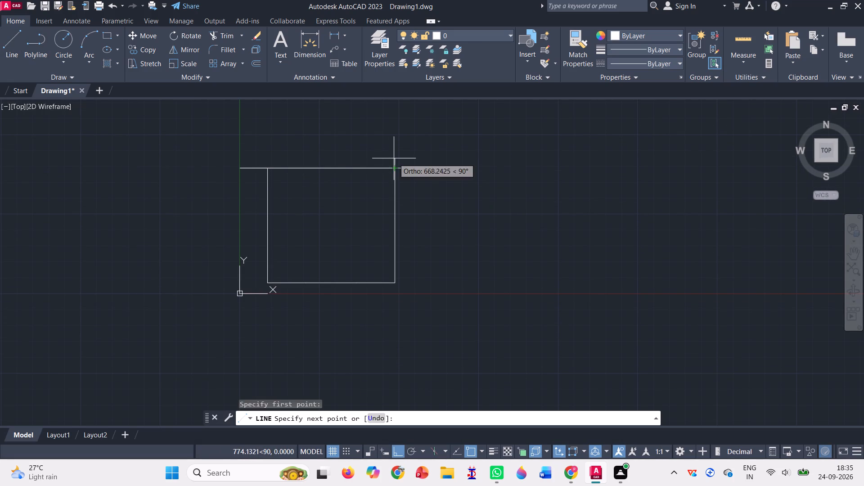
pyautogui.click(394, 158)
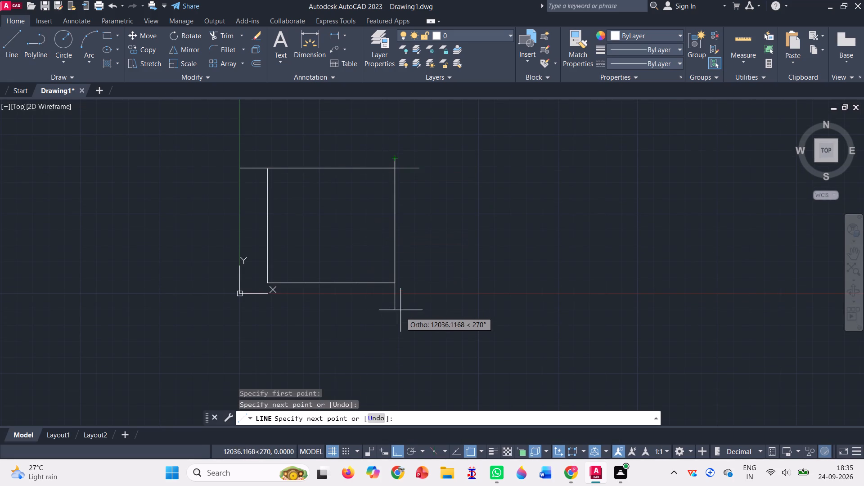
pyautogui.click(395, 301)
pyautogui.press('Escape')
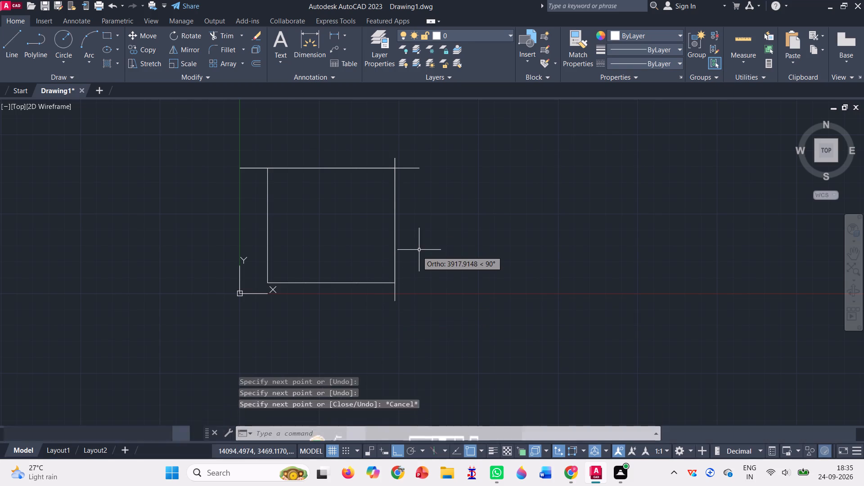
# Draw a horizontal line over the outline's bottom edge that extends past both the left and right corners.
pyautogui.click(13, 45)
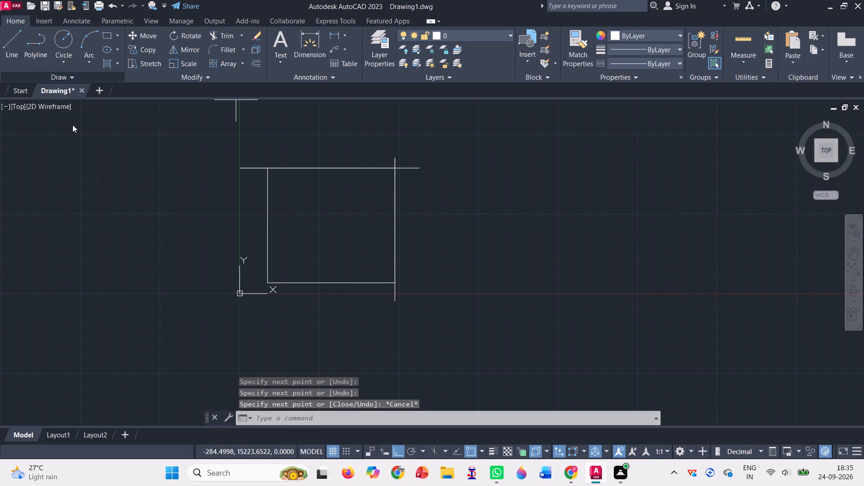
pyautogui.click(267, 283)
pyautogui.click(231, 289)
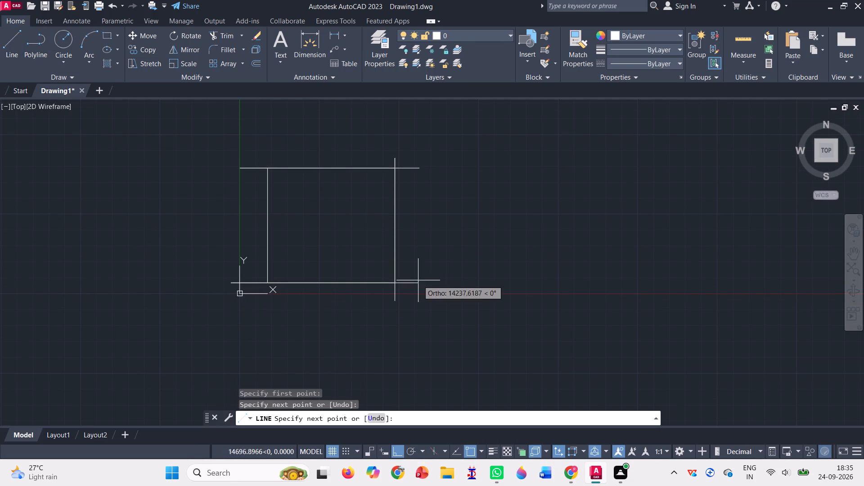
pyautogui.click(425, 280)
pyautogui.press('Escape')
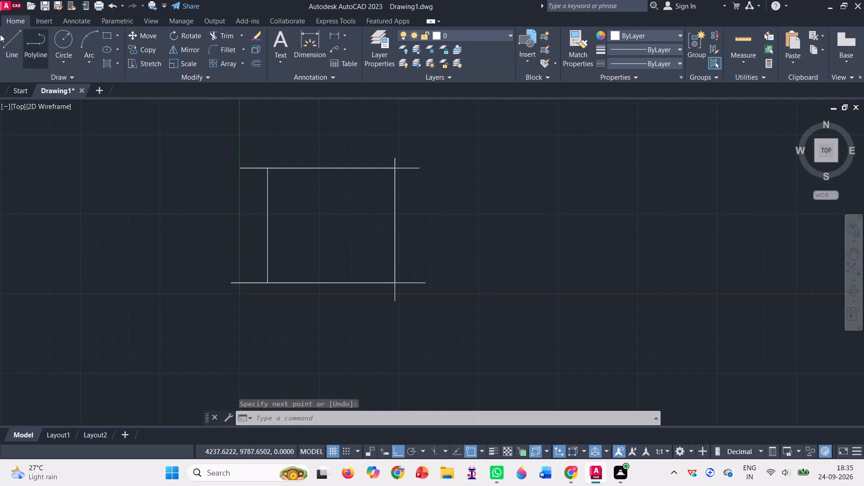
# Draw a vertical line over the outline's left edge that extends past both the top and bottom corners.
pyautogui.click(5, 38)
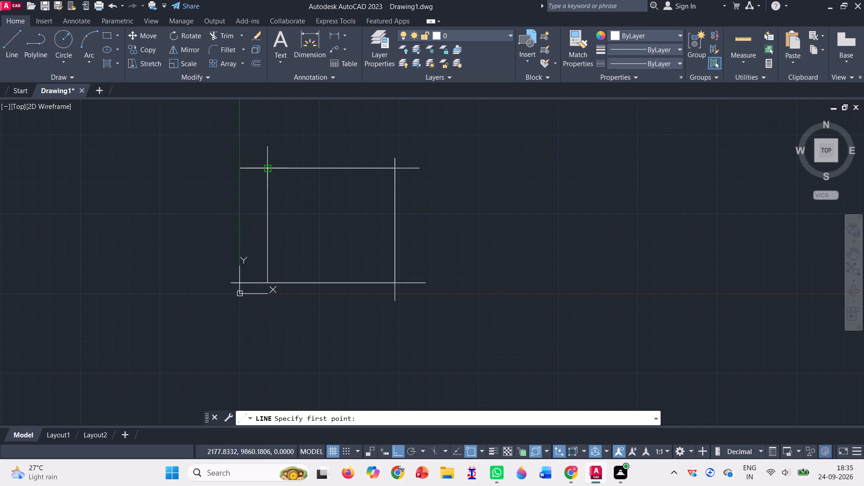
pyautogui.click(270, 168)
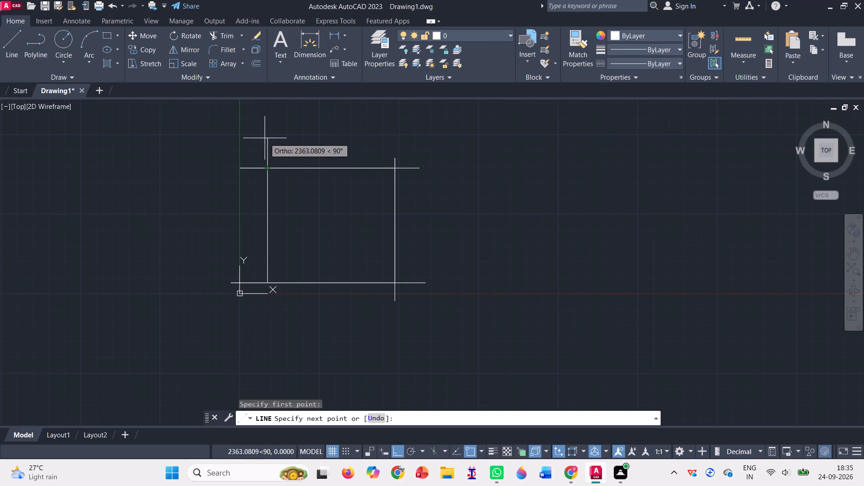
pyautogui.click(265, 134)
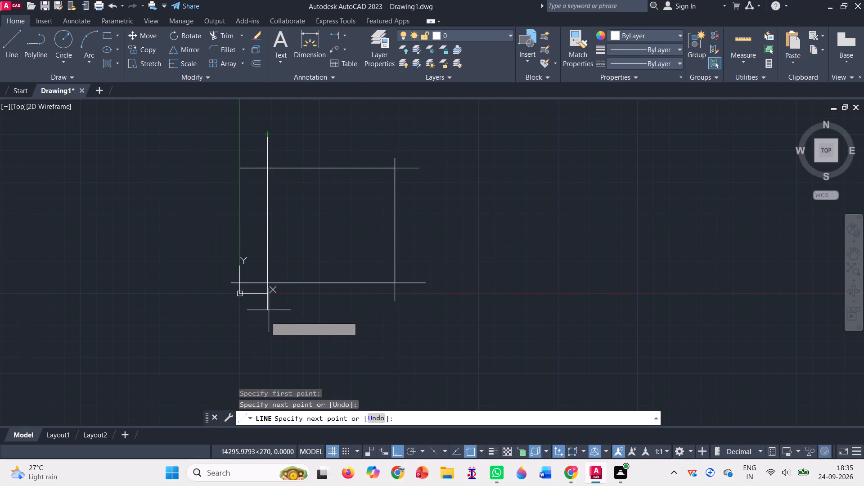
pyautogui.click(270, 306)
pyautogui.press('Escape')
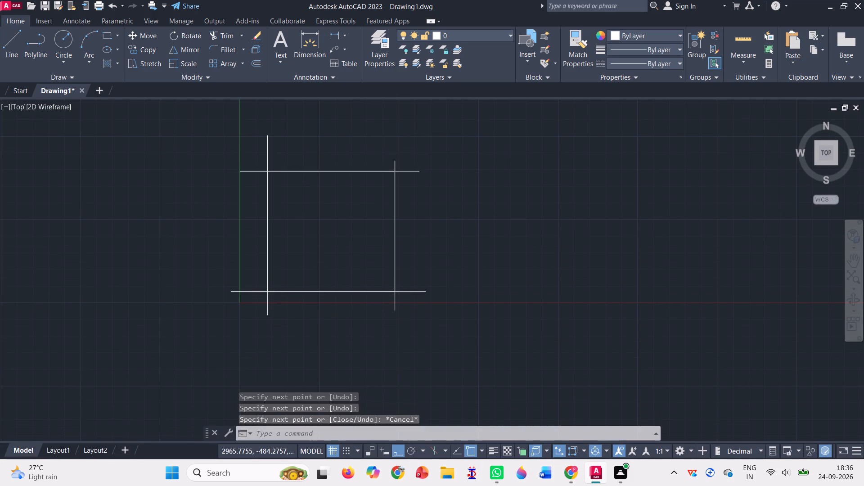
# Copy the extended top line 50 upward and 50 downward.
pyautogui.click(150, 50)
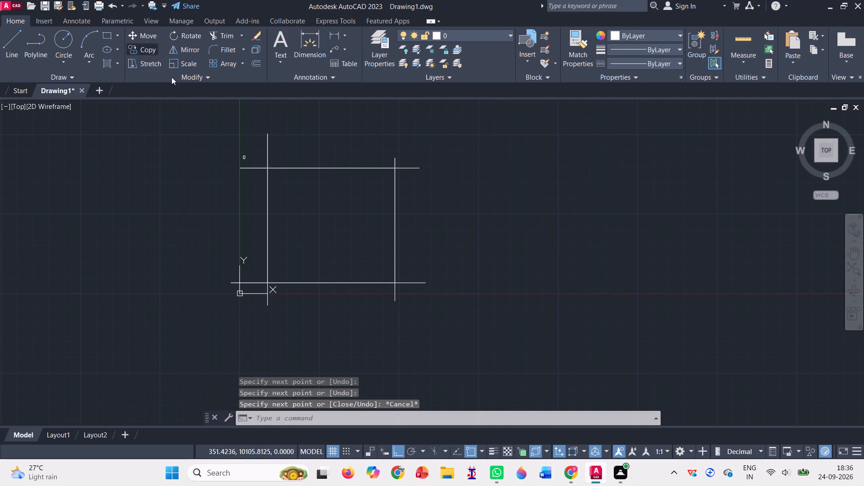
pyautogui.click(310, 168)
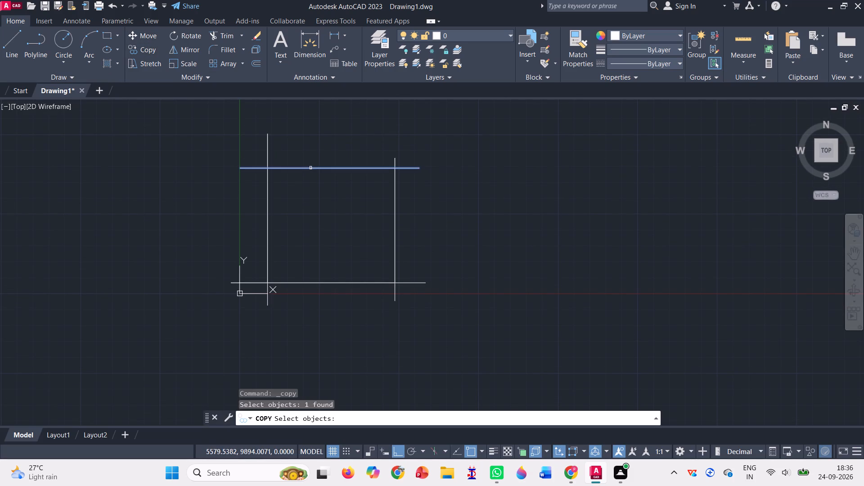
pyautogui.press('Return')
pyautogui.click(306, 166)
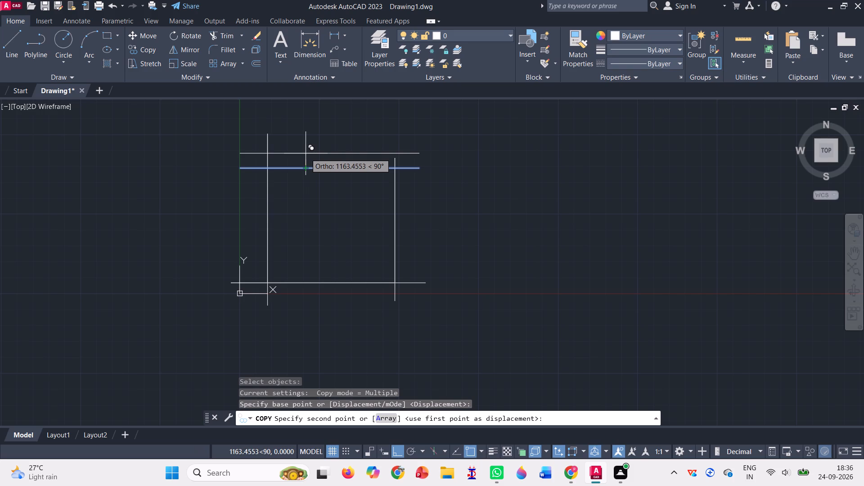
pyautogui.write('50')
pyautogui.press('Return')
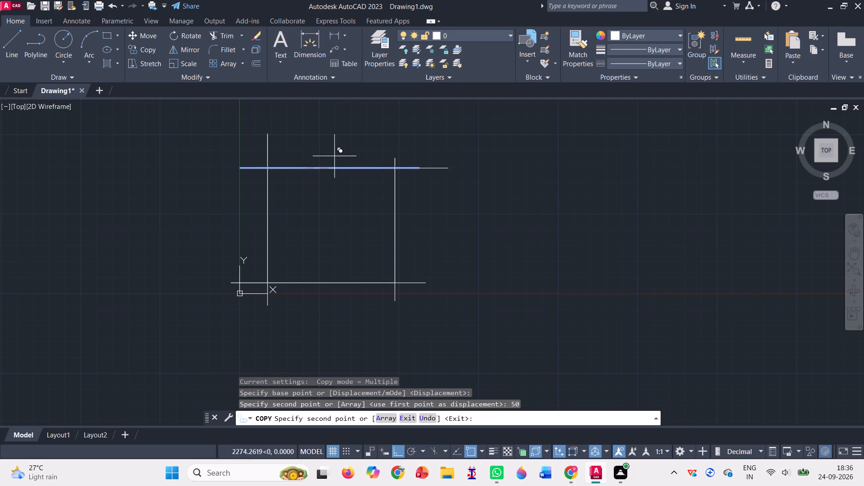
pyautogui.scroll(3, 330, 161)
pyautogui.scroll(-1, 328, 164)
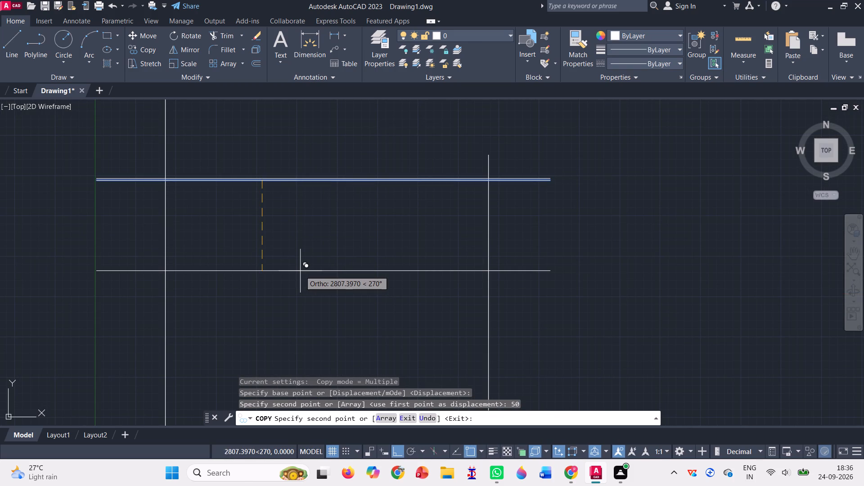
pyautogui.press('5')
pyautogui.press('0')
pyautogui.press('Return')
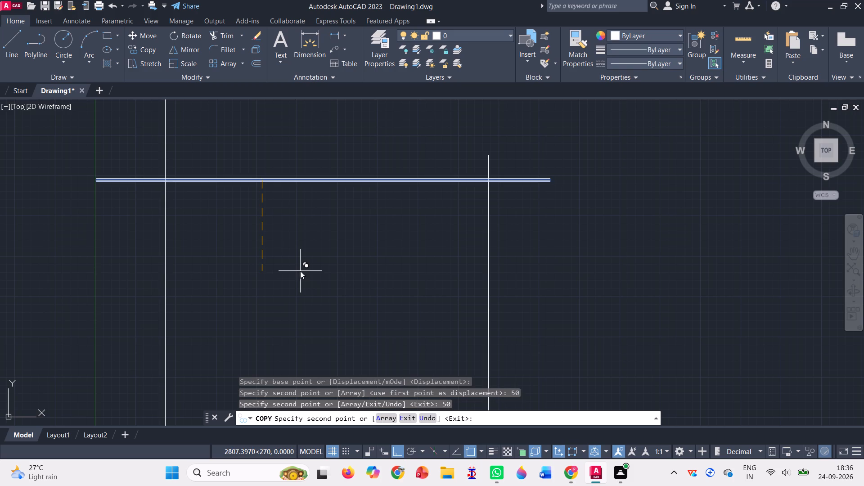
pyautogui.scroll(-2, 300, 272)
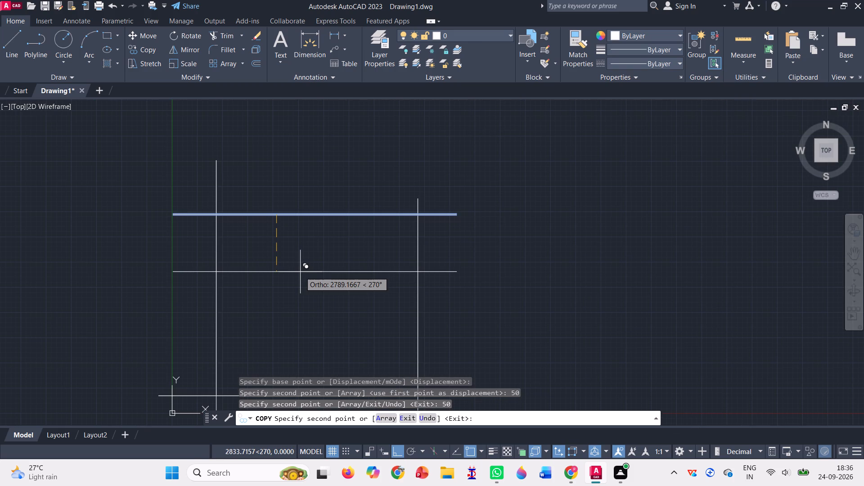
pyautogui.press('Escape')
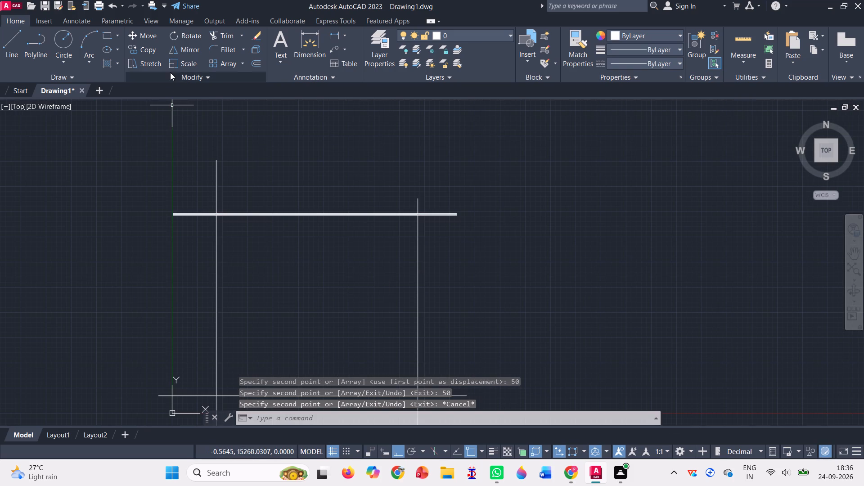
# Copy the extended bottom line 50 upward and 50 downward.
pyautogui.click(158, 54)
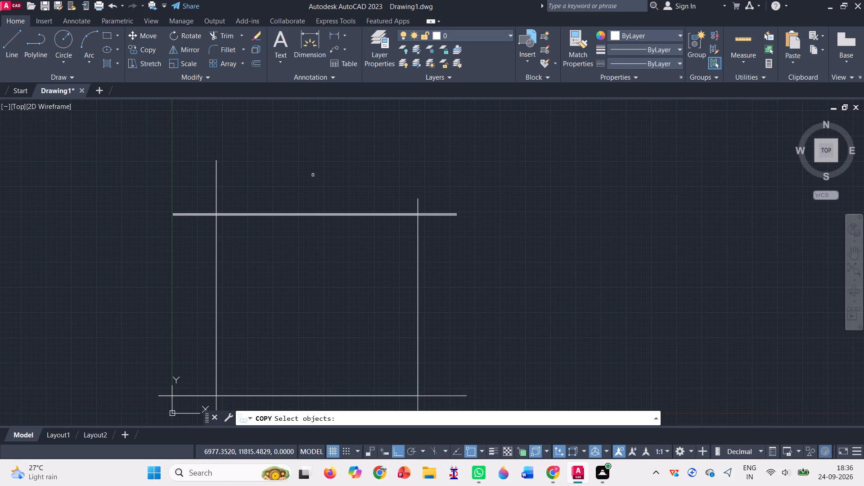
pyautogui.scroll(-1, 300, 156)
pyautogui.scroll(1, 284, 320)
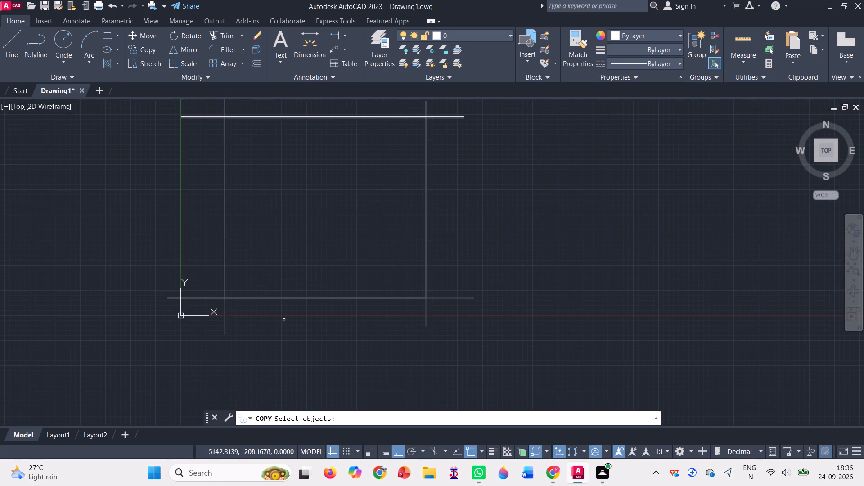
pyautogui.scroll(1, 284, 320)
pyautogui.click(314, 286)
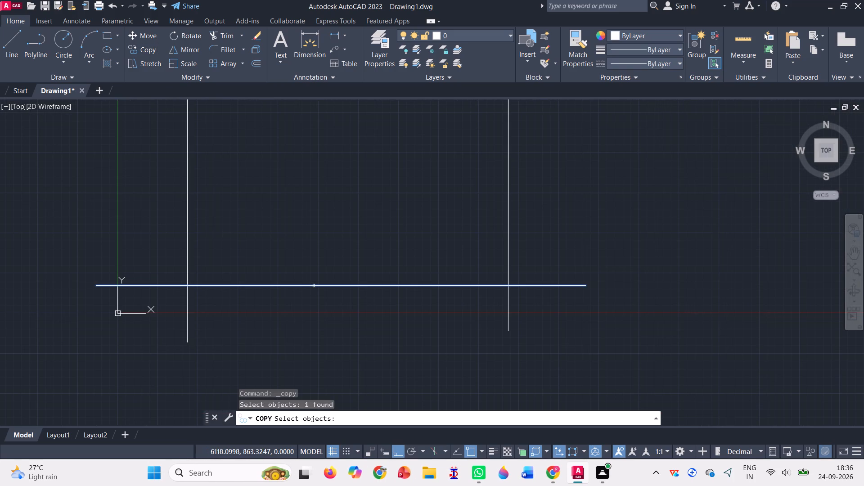
pyautogui.press('Return')
pyautogui.click(314, 286)
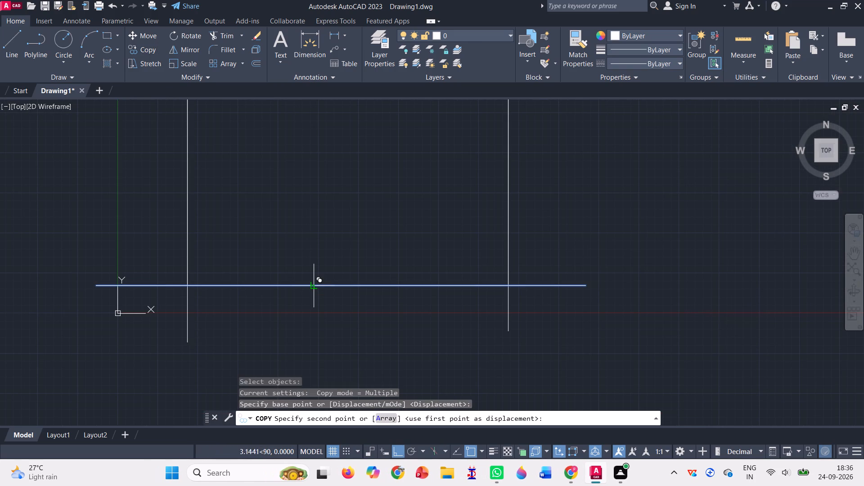
pyautogui.press('1')
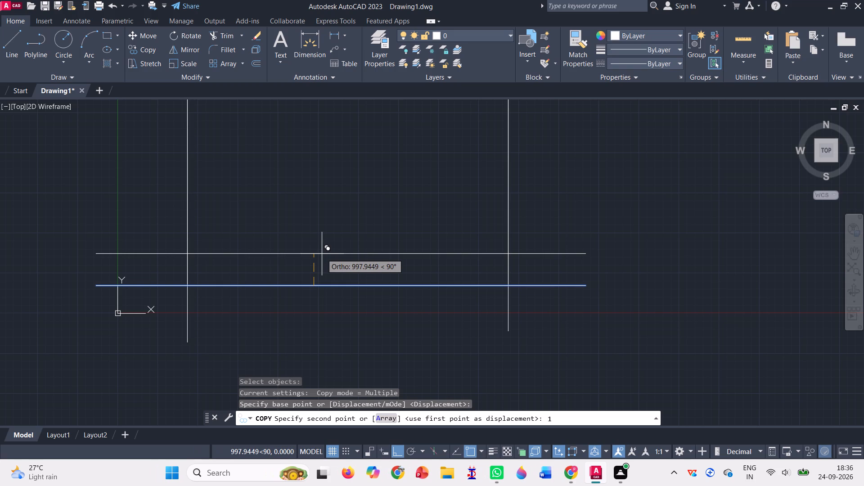
pyautogui.press('BackSpace')
pyautogui.write('50')
pyautogui.press('Return')
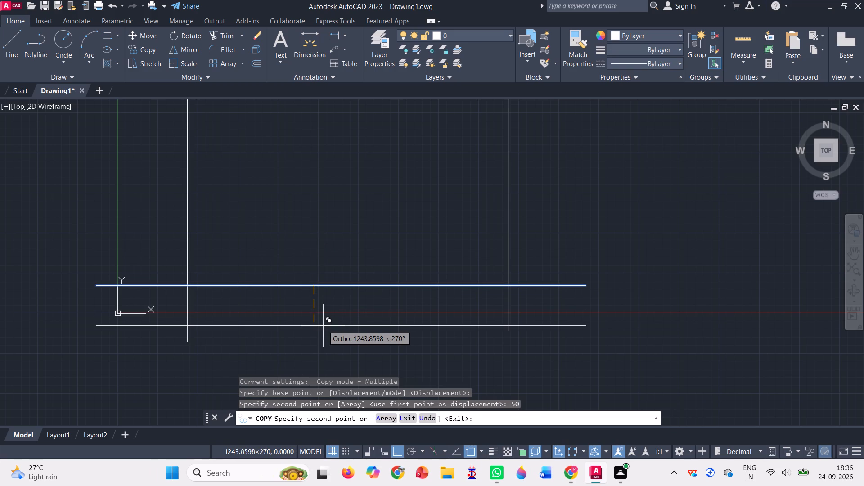
pyautogui.press('5')
pyautogui.press('0')
pyautogui.press('Return')
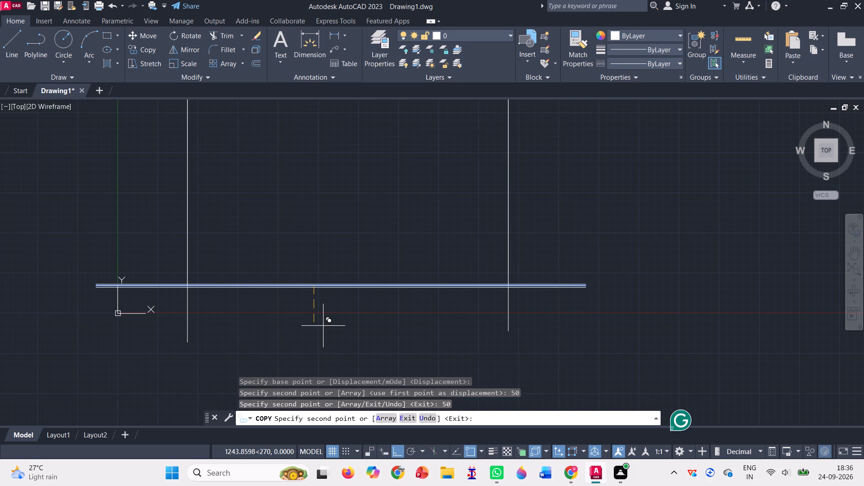
pyautogui.press('Escape')
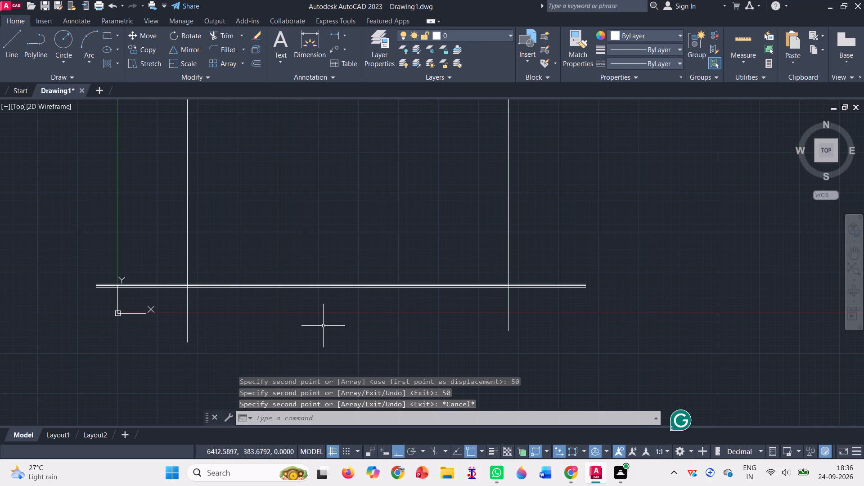
# Copy the extended vertical line on the outline's right edge 50 to the right and 50 to the left.
pyautogui.scroll(-1, 290, 341)
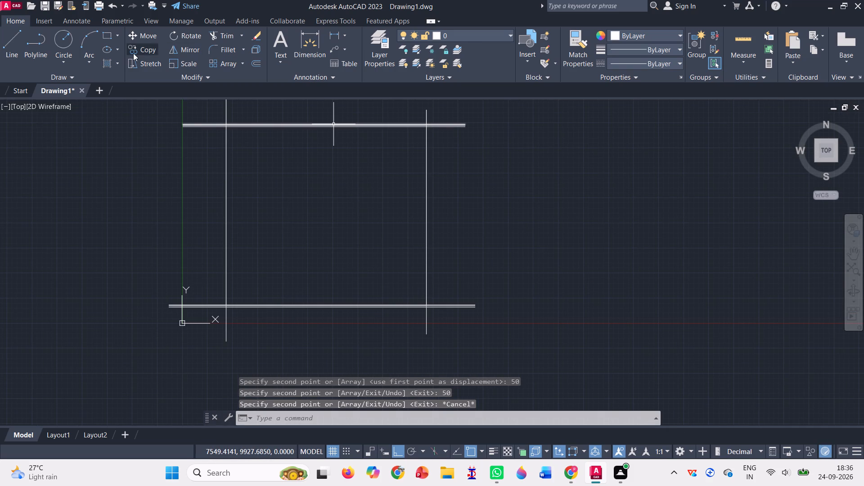
pyautogui.click(145, 48)
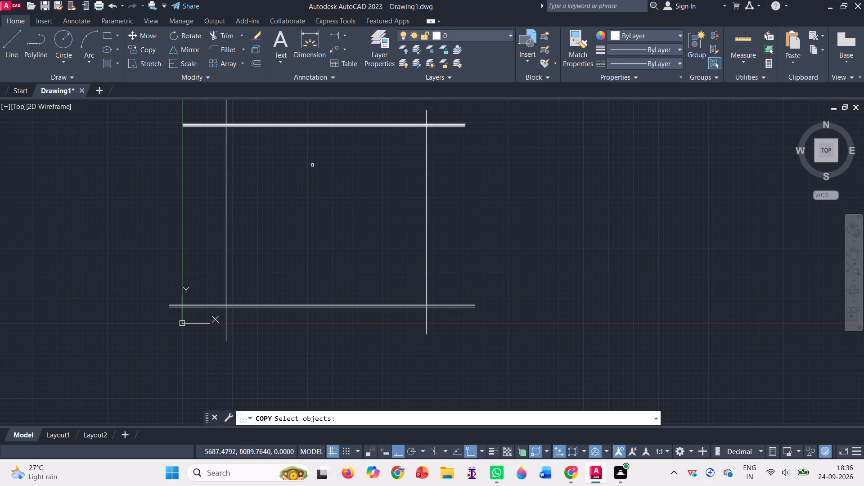
pyautogui.click(426, 228)
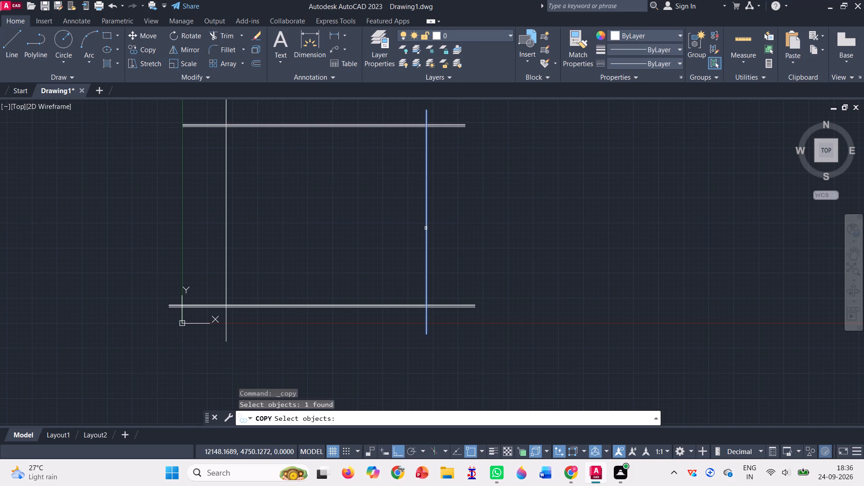
pyautogui.press('Return')
pyautogui.click(426, 229)
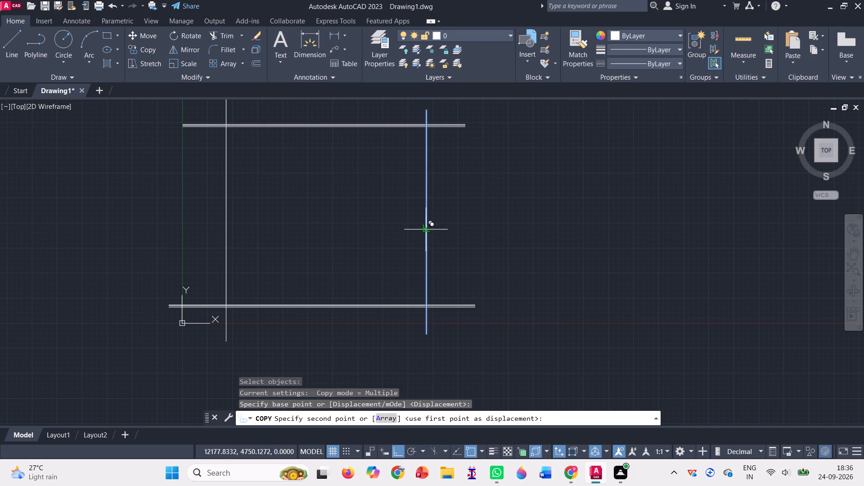
pyautogui.write('50')
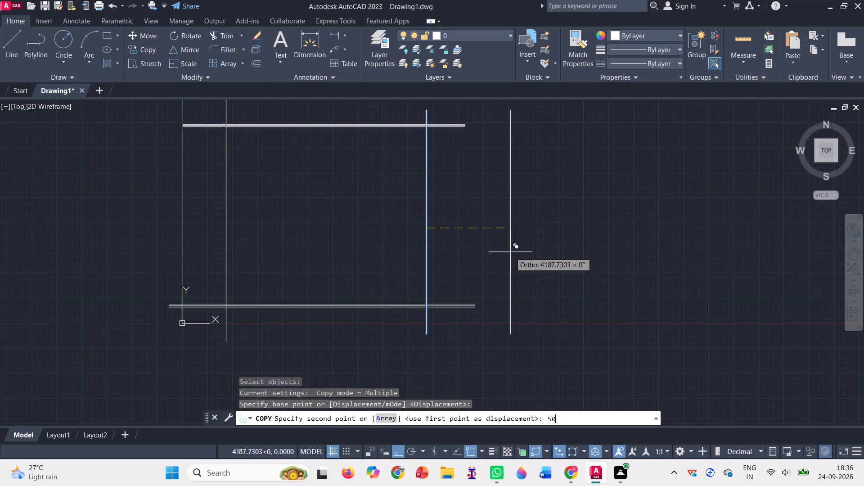
pyautogui.press('Return')
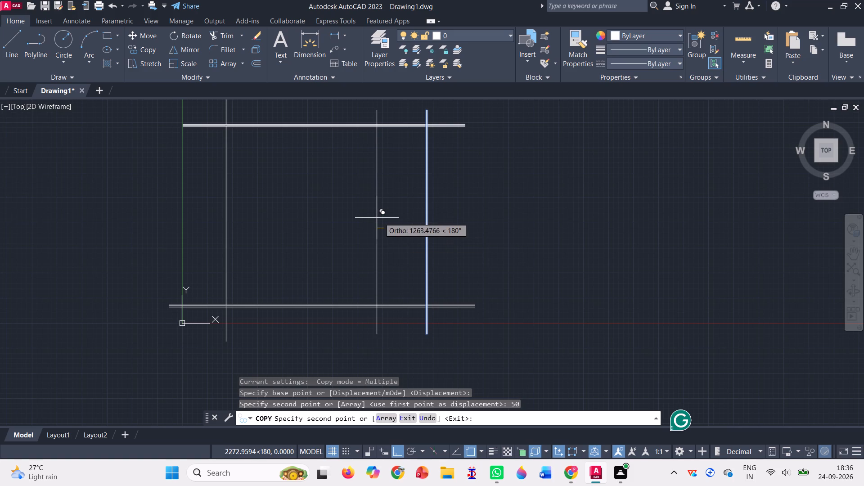
pyautogui.write('50')
pyautogui.press('Return')
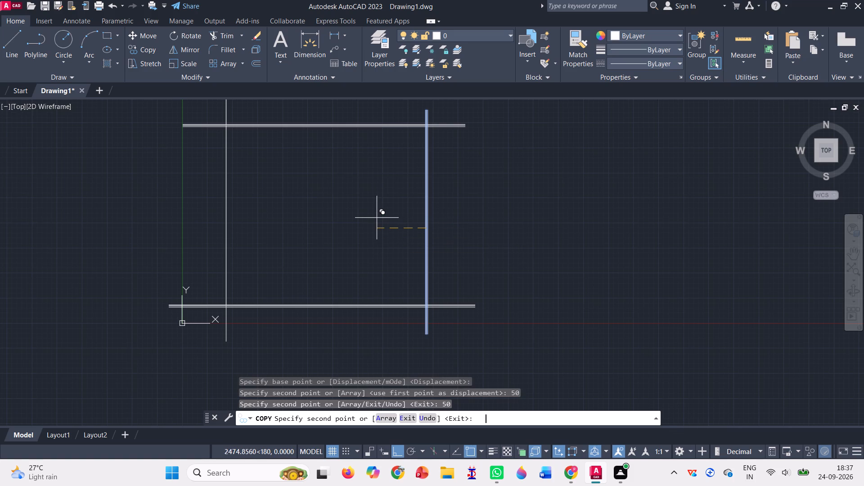
# Copy the extended vertical line on the outline's left edge 50 to the right and 50 to the left.
pyautogui.click(152, 47)
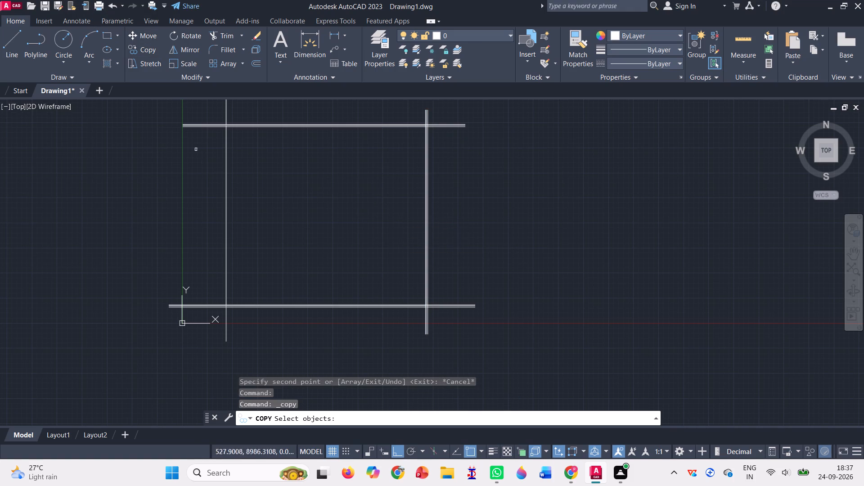
pyautogui.click(224, 191)
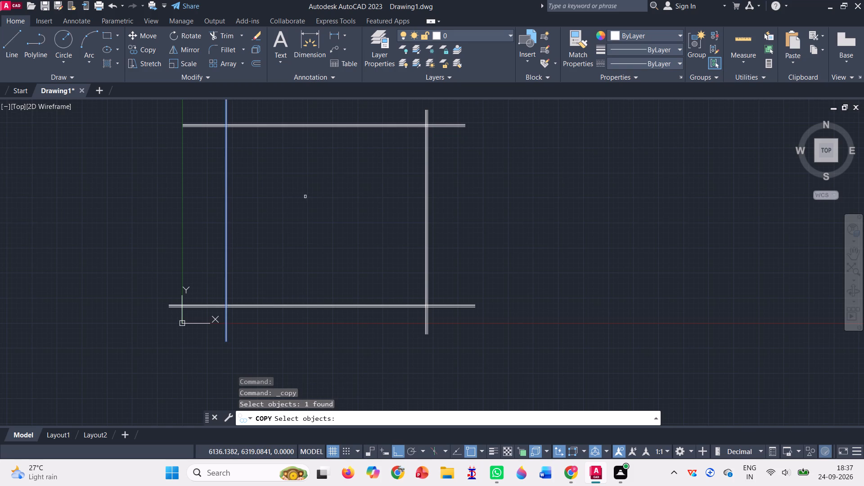
pyautogui.press('Return')
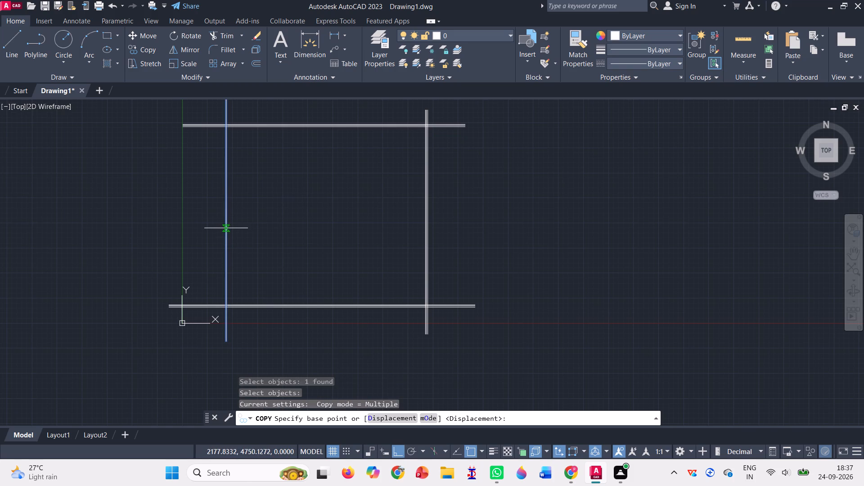
pyautogui.click(225, 227)
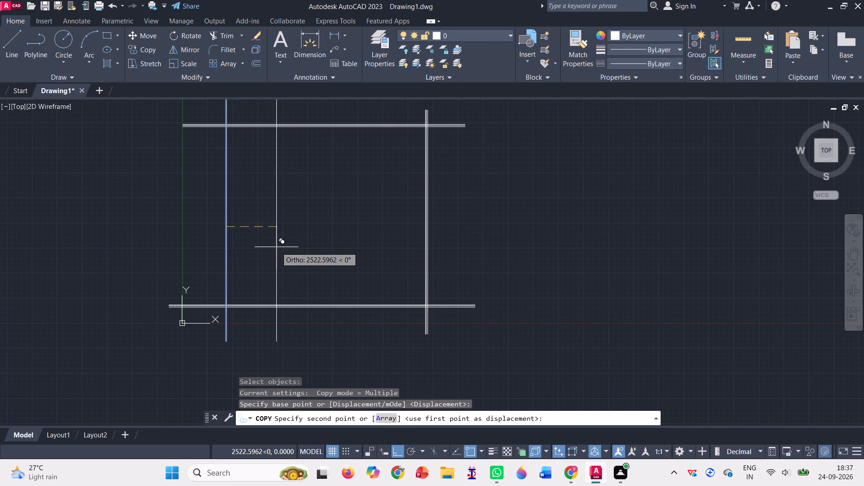
pyautogui.write('50')
pyautogui.press('Return')
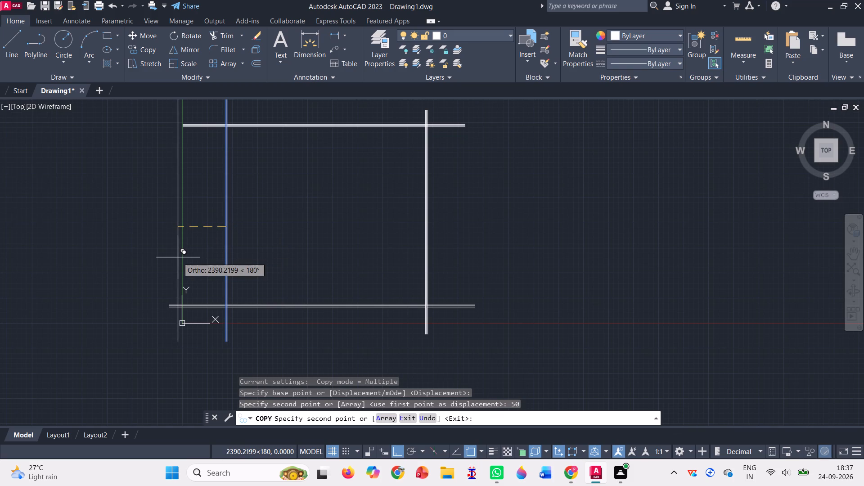
pyautogui.write('50')
pyautogui.press('Return')
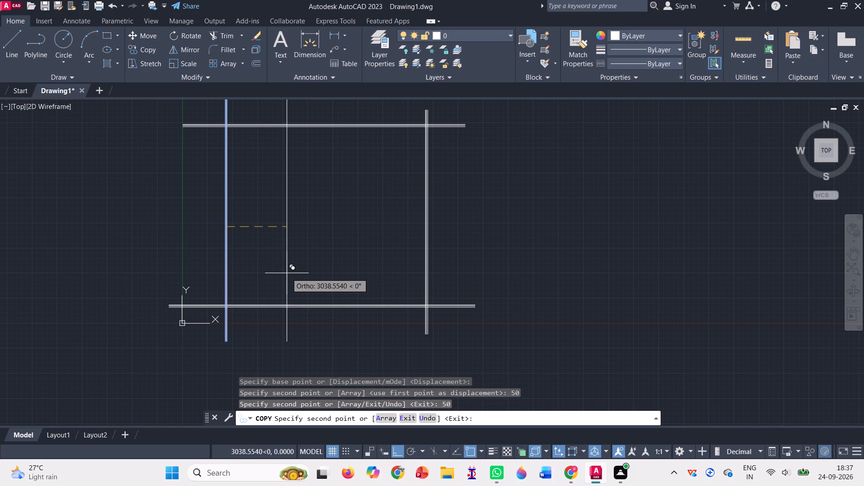
pyautogui.press('Escape')
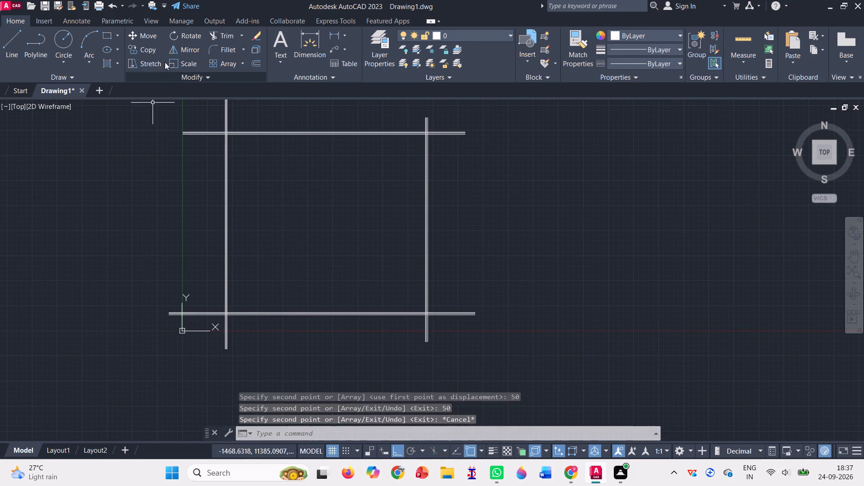
# Trim the overhanging ends of the wall lines at all four corners of the outline.
pyautogui.click(223, 34)
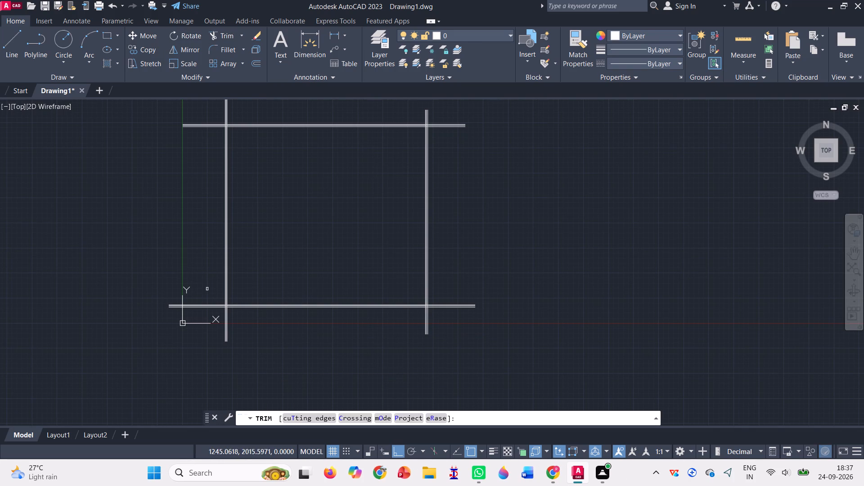
pyautogui.moveTo(207, 290); pyautogui.dragTo(227, 324)
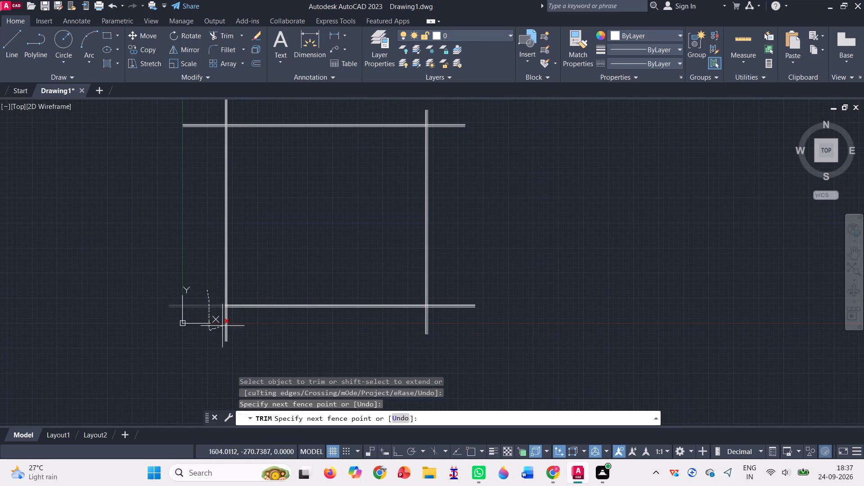
pyautogui.moveTo(227, 324); pyautogui.dragTo(249, 327)
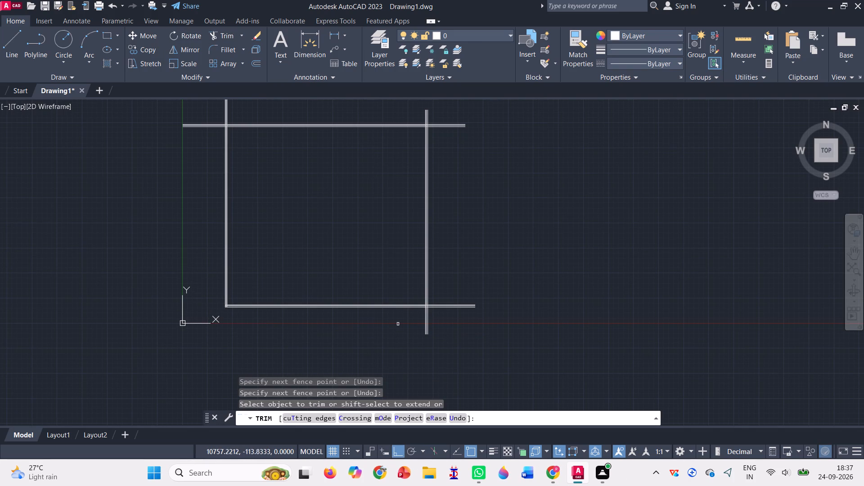
pyautogui.moveTo(402, 321); pyautogui.dragTo(463, 286)
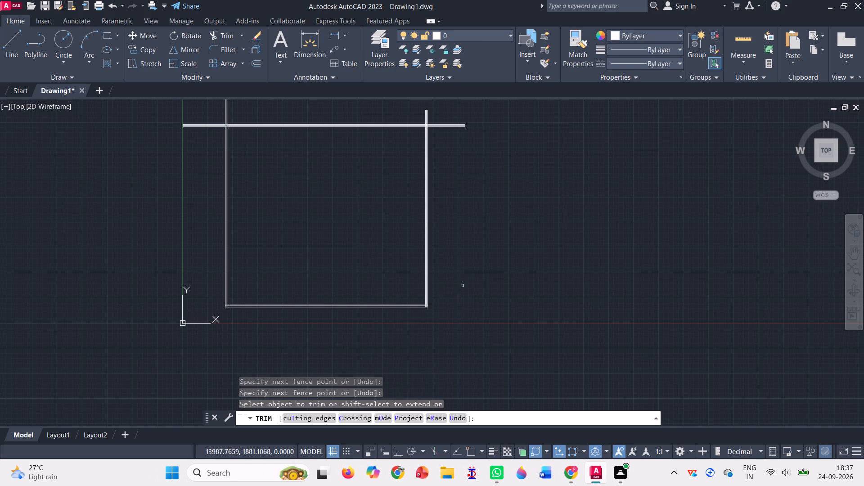
pyautogui.moveTo(416, 117); pyautogui.dragTo(446, 122)
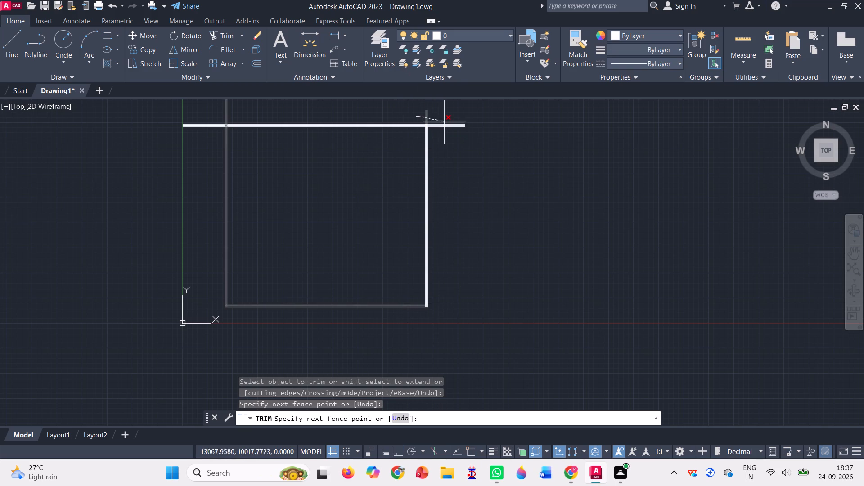
pyautogui.moveTo(446, 122); pyautogui.dragTo(457, 135)
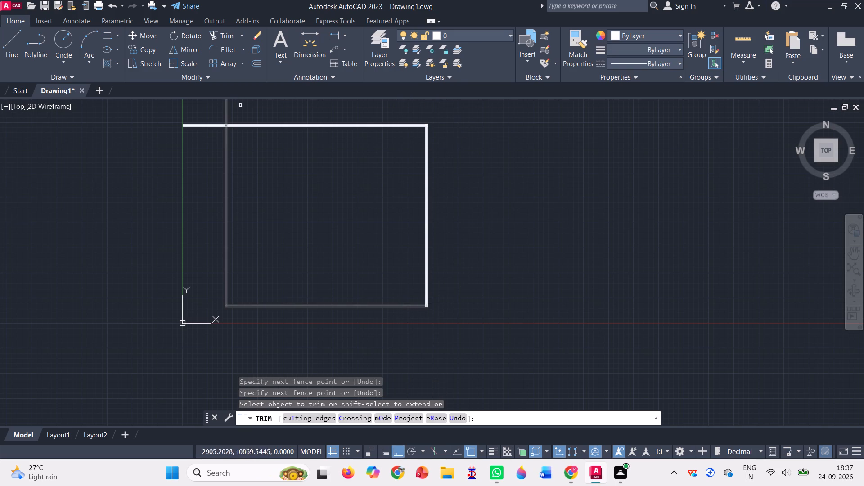
pyautogui.moveTo(240, 112); pyautogui.dragTo(202, 131)
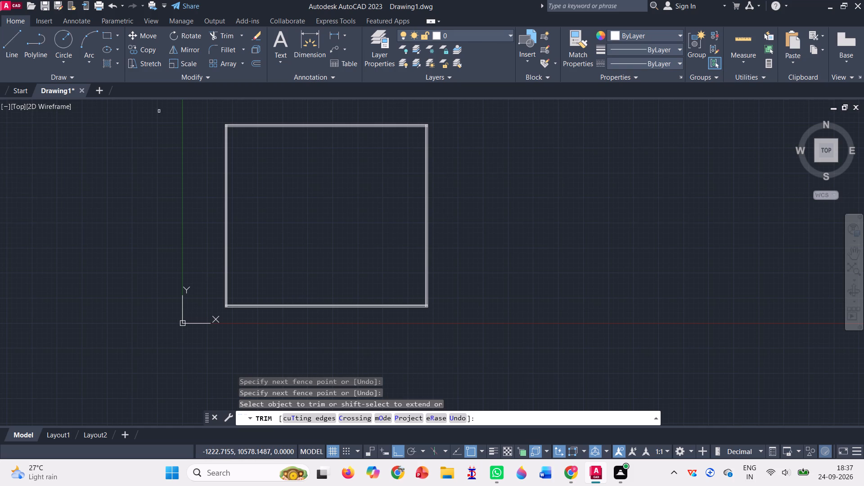
# Draw room lines from the top-left wall centreline corner: 3000 right, 4000 down, and back to the left wall's centreline.
pyautogui.scroll(2, 227, 112)
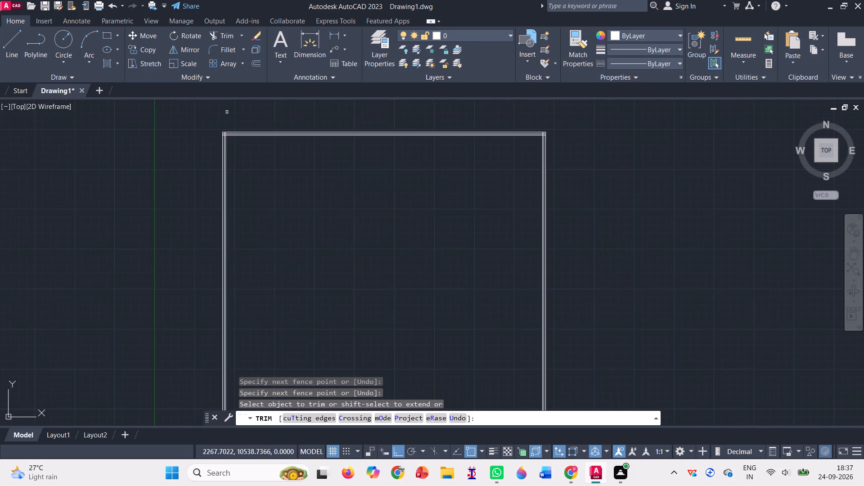
pyautogui.scroll(2, 227, 112)
pyautogui.scroll(-2, 227, 112)
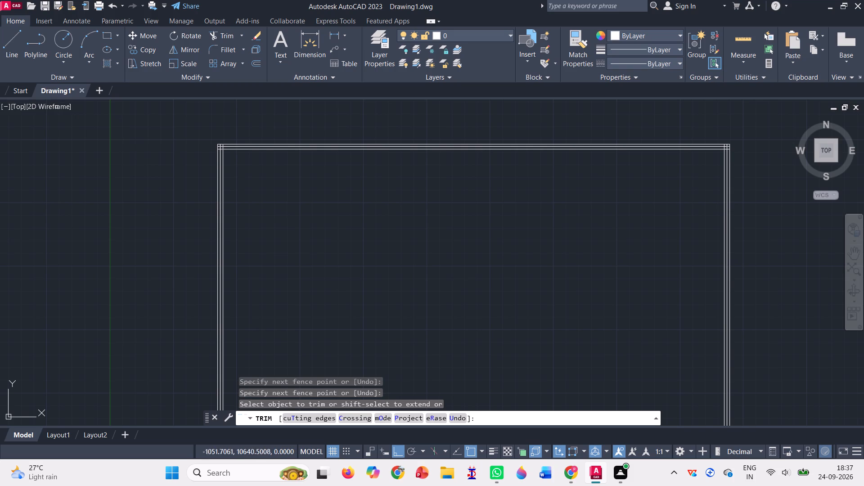
pyautogui.scroll(-1, 95, 159)
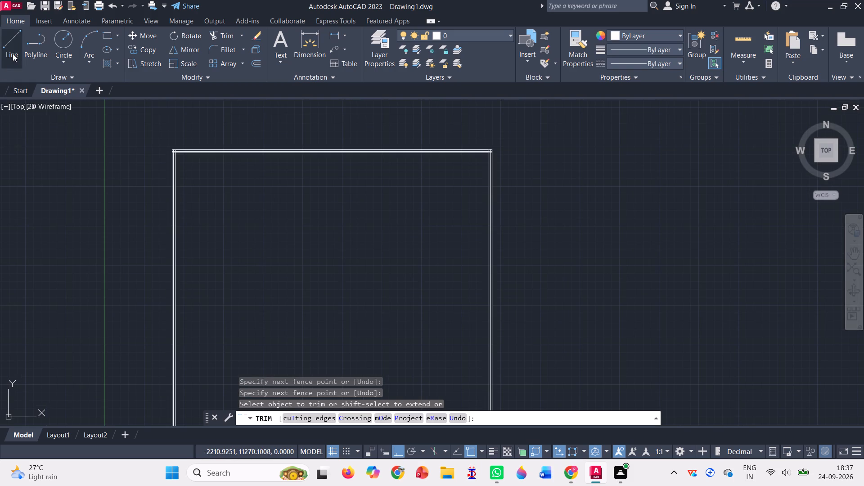
pyautogui.click(14, 51)
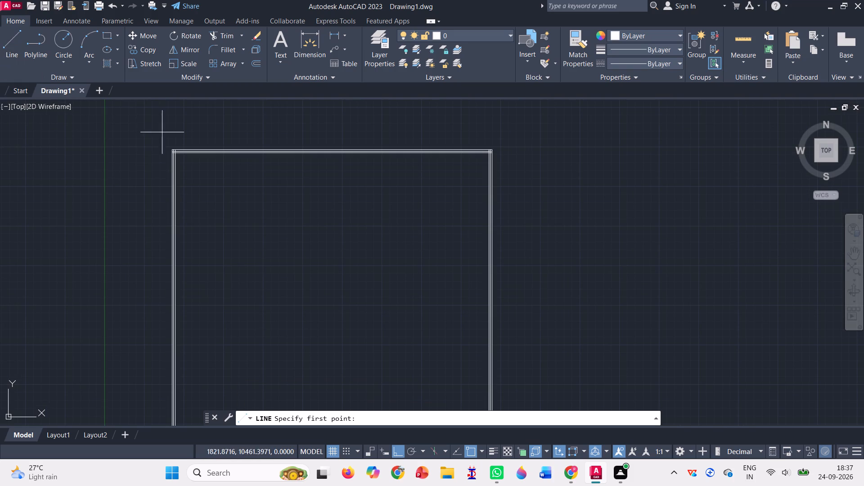
pyautogui.scroll(4, 172, 147)
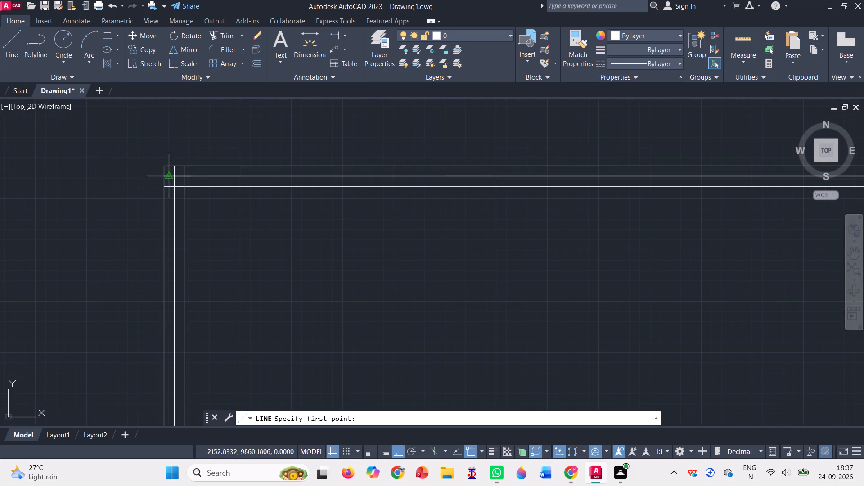
pyautogui.click(173, 177)
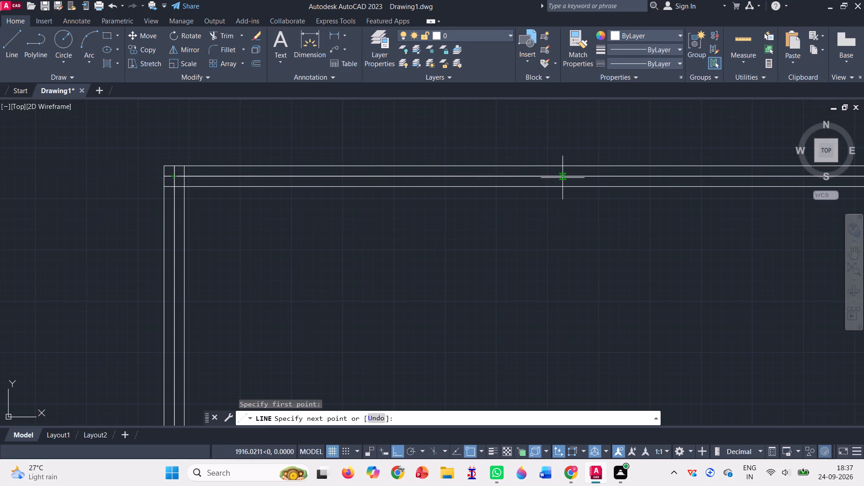
pyautogui.scroll(-2, 565, 144)
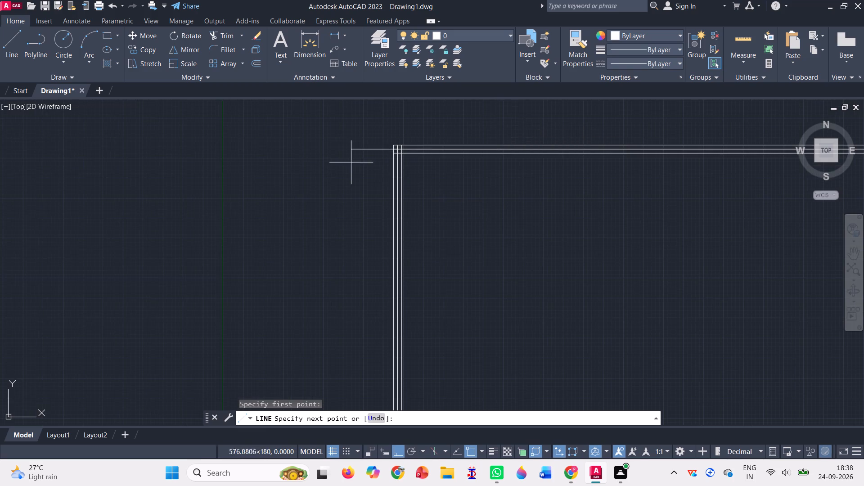
pyautogui.scroll(-1, 256, 171)
pyautogui.scroll(-1, 189, 164)
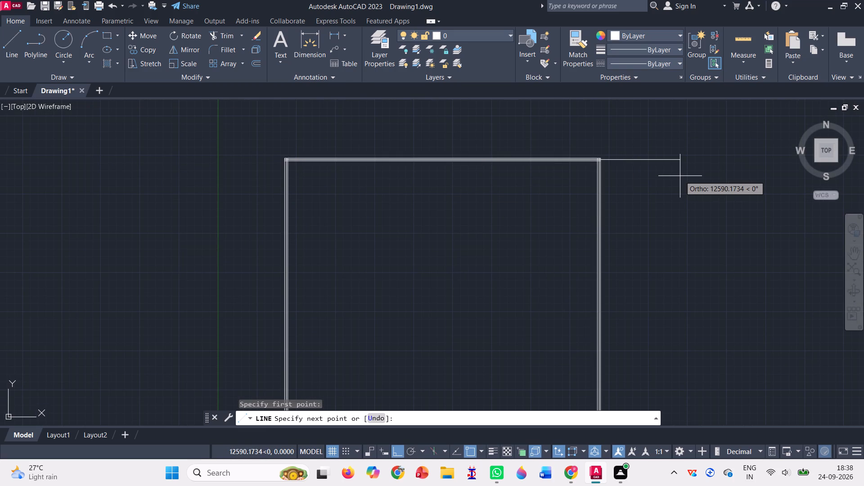
pyautogui.write('3000')
pyautogui.press('Return')
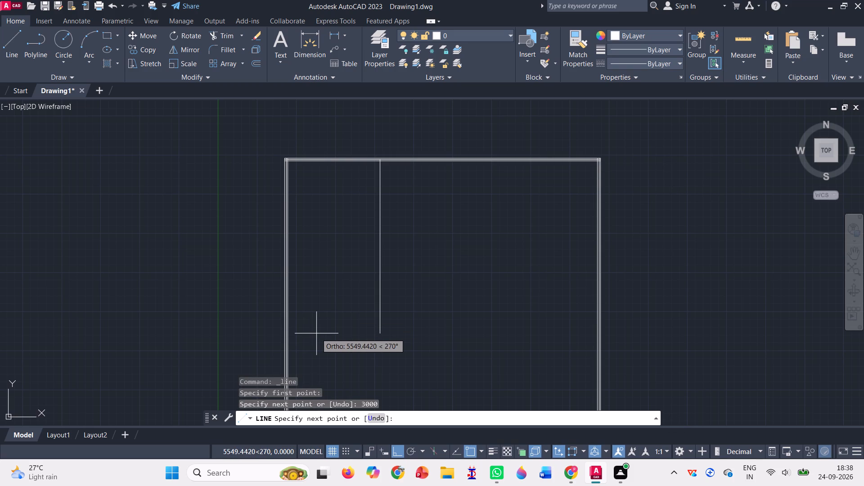
pyautogui.write('4000')
pyautogui.press('Return')
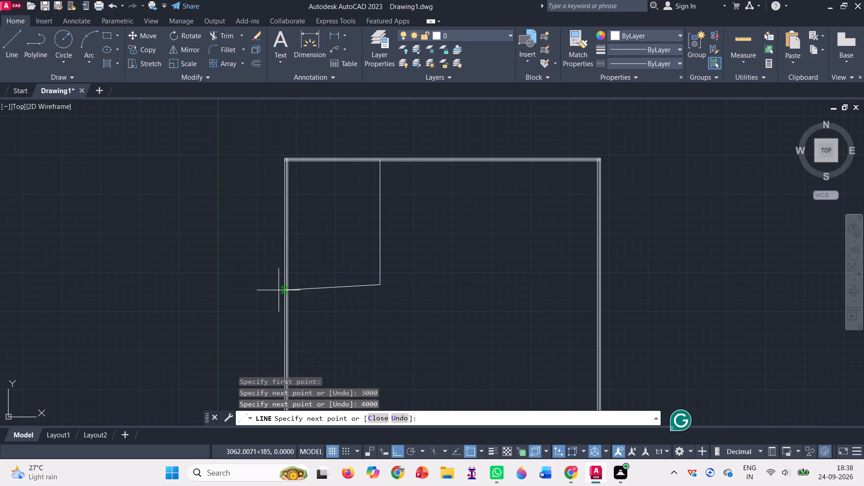
pyautogui.scroll(4, 288, 284)
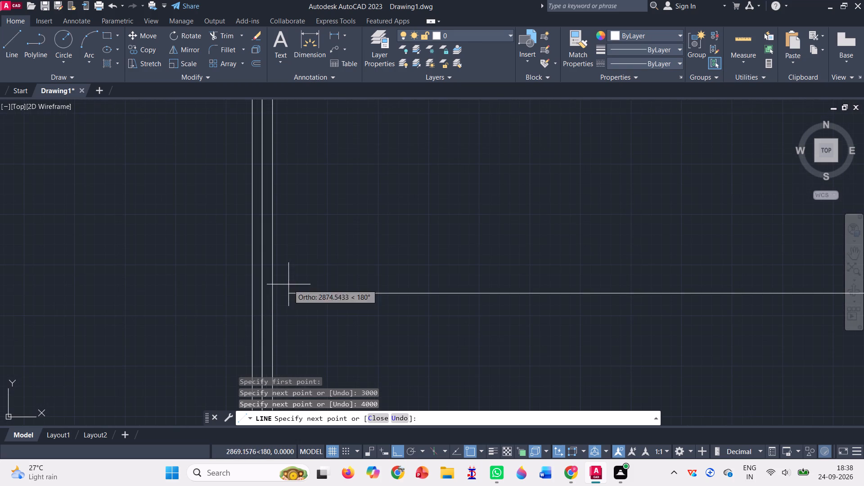
pyautogui.click(262, 293)
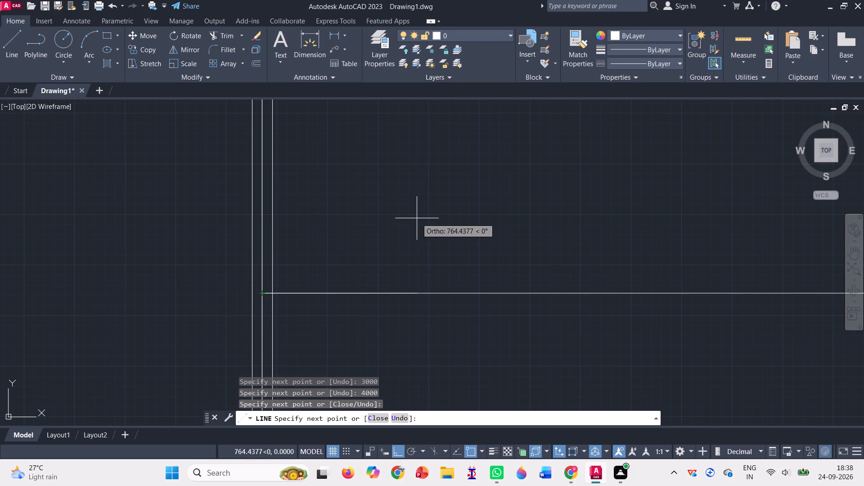
pyautogui.press('Escape')
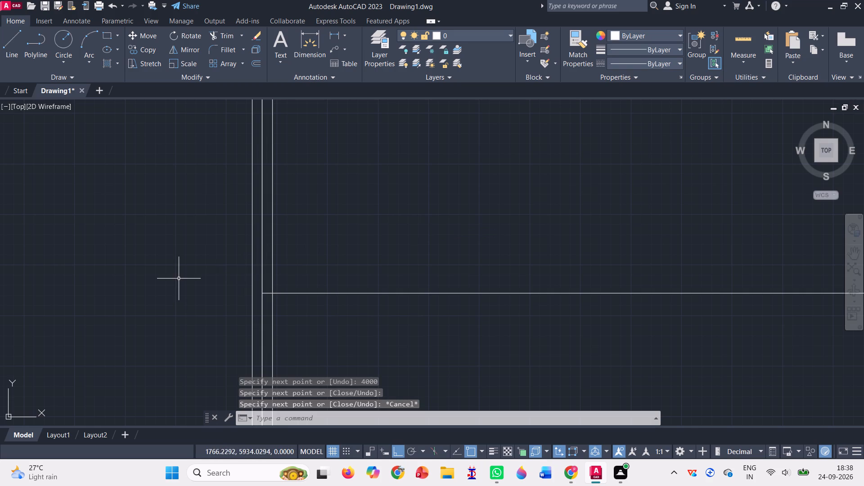
pyautogui.scroll(-4, 178, 280)
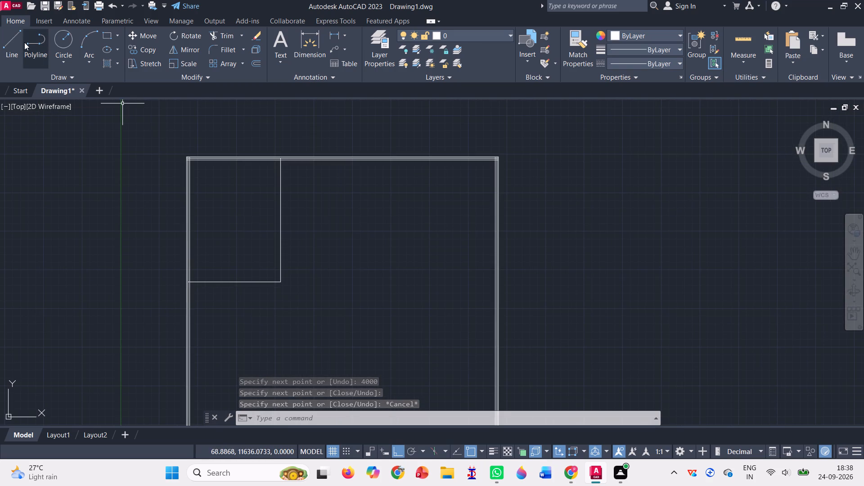
# Draw two short line extensions from the room's lower-right corner, one straight down and one straight right.
pyautogui.click(11, 49)
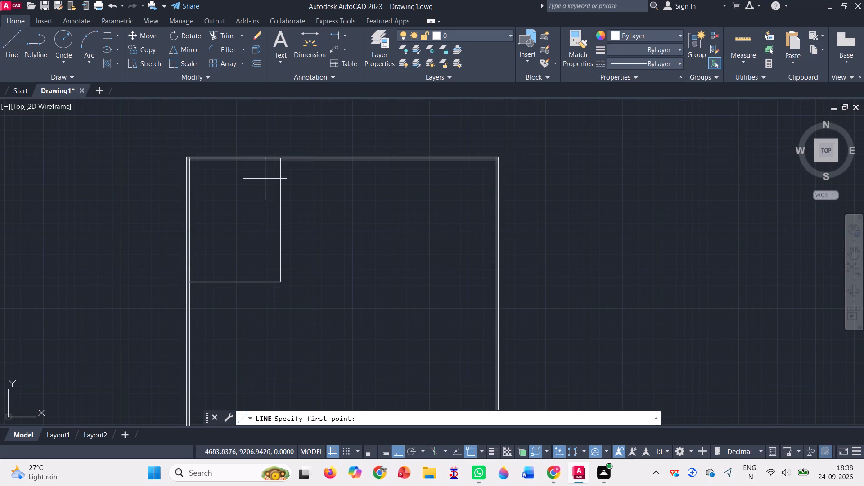
pyautogui.click(283, 283)
pyautogui.click(276, 310)
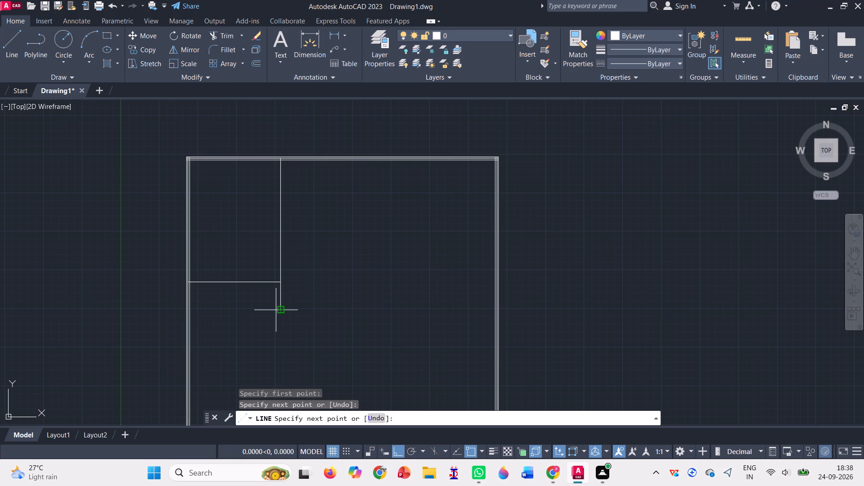
pyautogui.press('Escape')
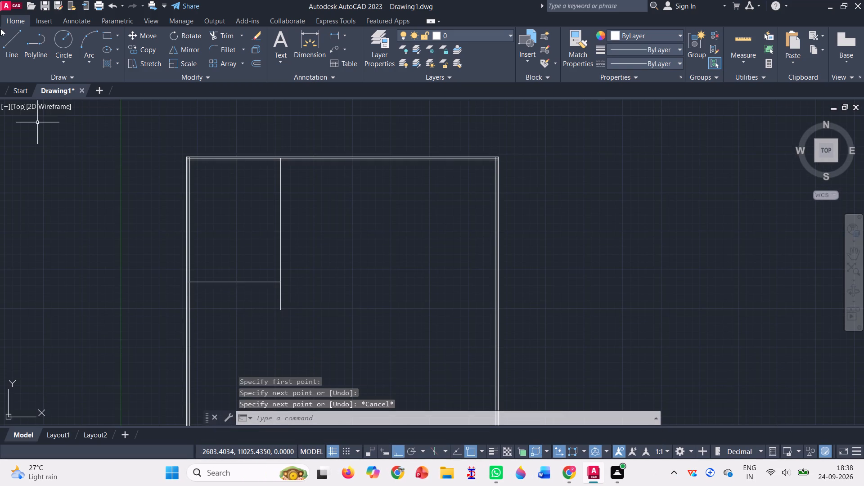
pyautogui.click(11, 45)
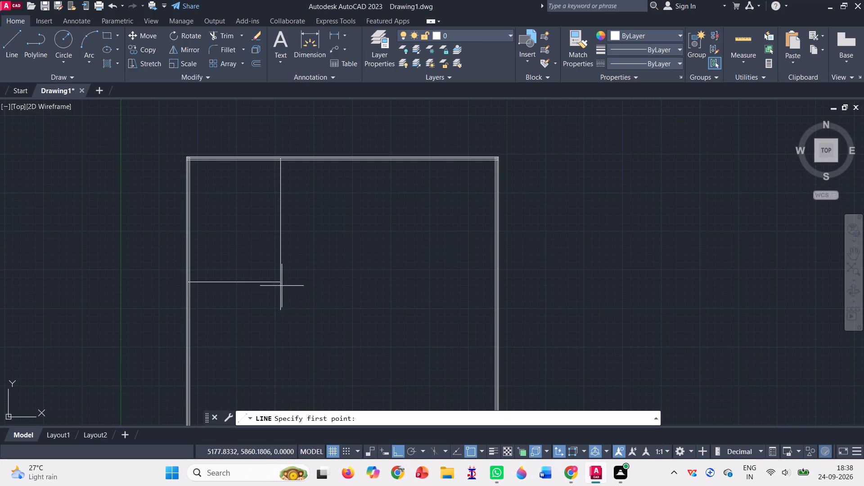
pyautogui.click(282, 285)
pyautogui.click(308, 284)
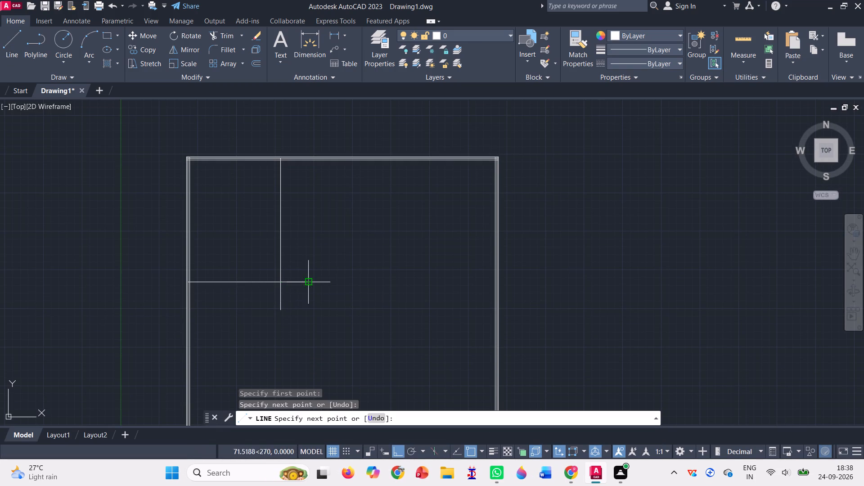
pyautogui.press('Escape')
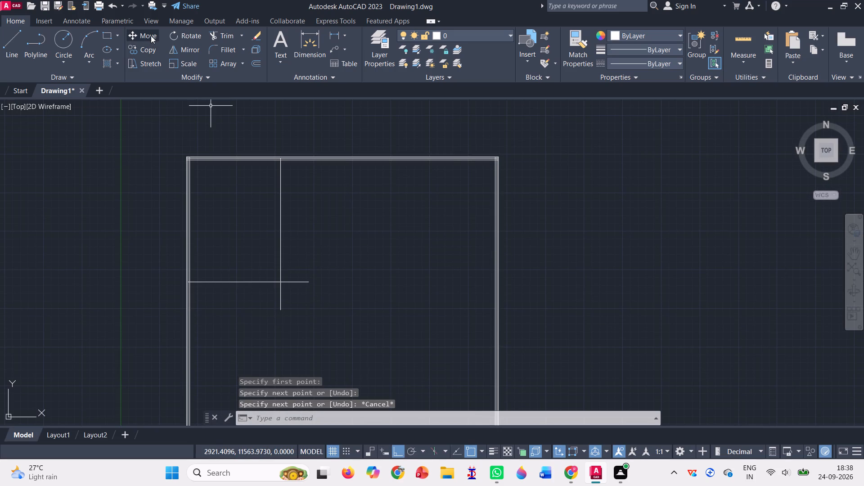
# Copy the room's vertical centreline and its downward extension 50 to the right and 50 to the left.
pyautogui.click(151, 54)
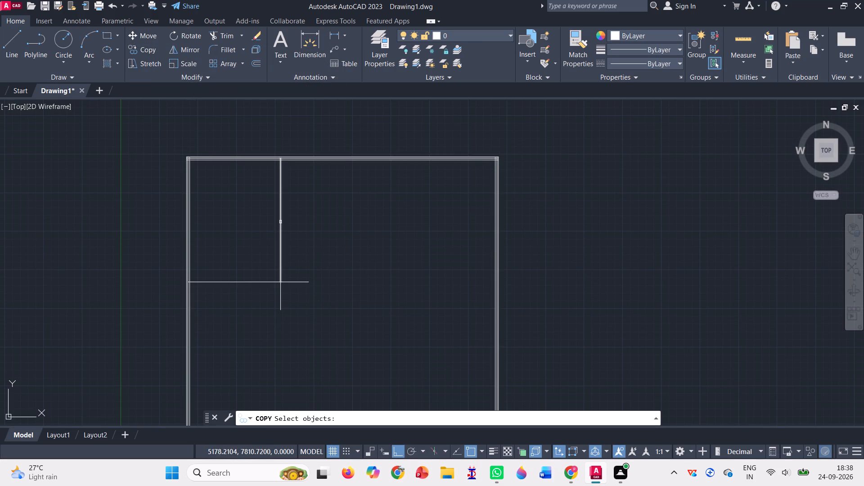
pyautogui.click(282, 222)
pyautogui.click(280, 300)
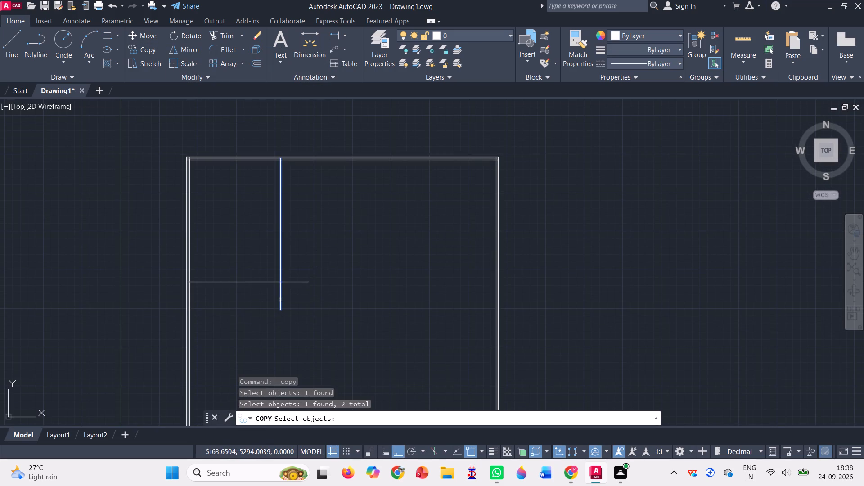
pyautogui.press('Return')
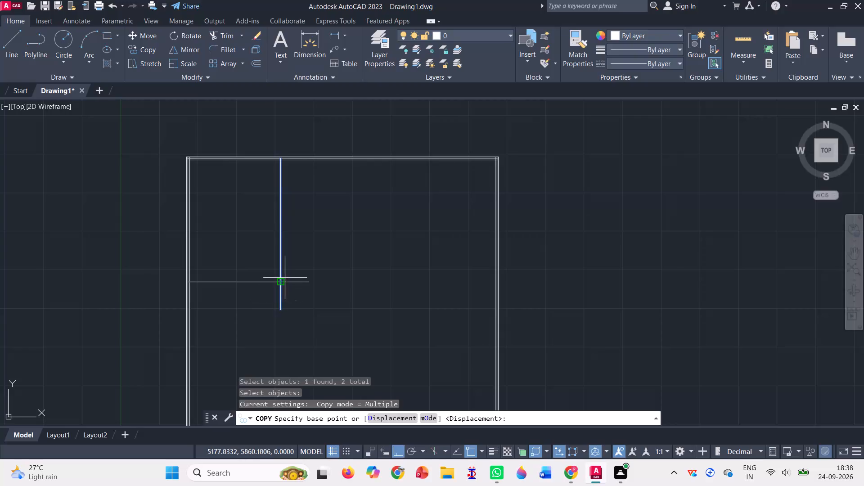
pyautogui.click(280, 280)
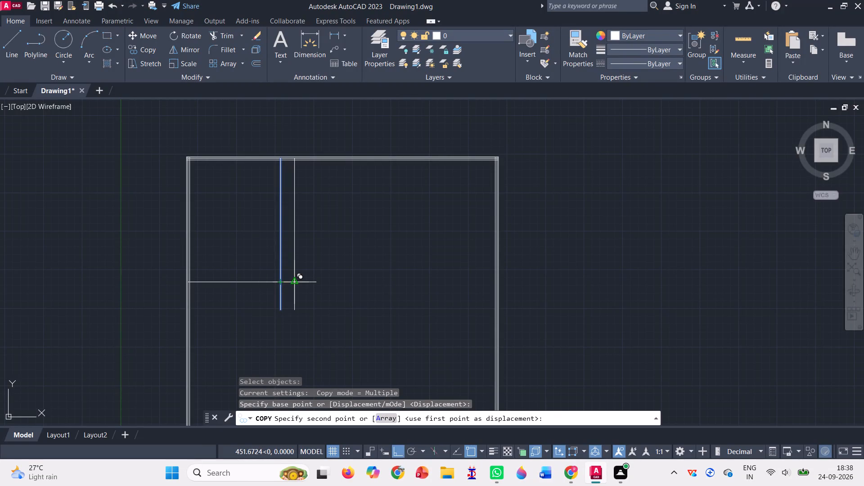
pyautogui.write('50')
pyautogui.press('Return')
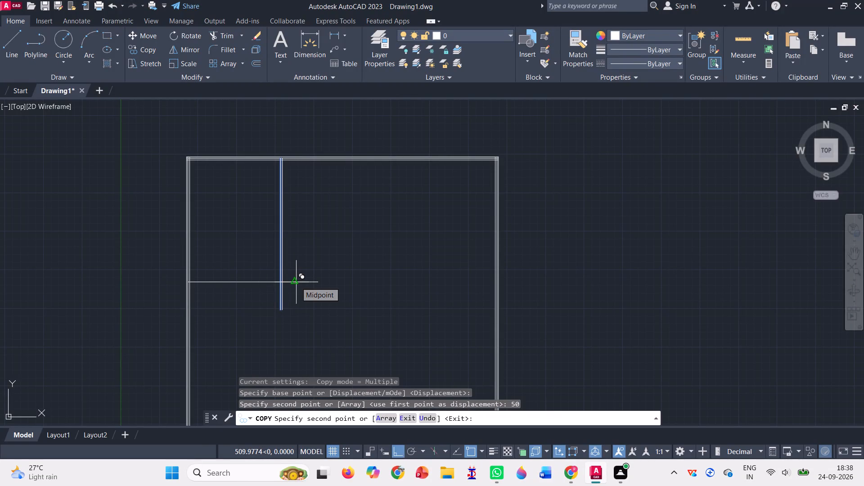
pyautogui.write('50')
pyautogui.press('Return')
pyautogui.press('Escape')
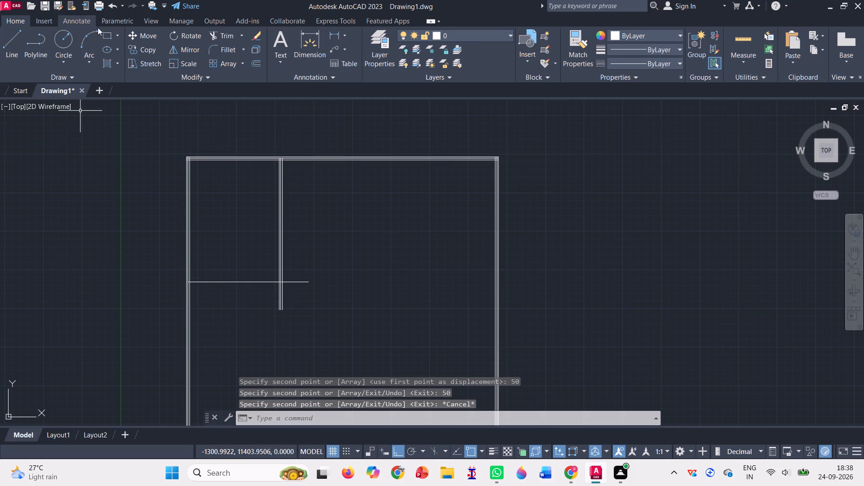
# Copy the room's horizontal centreline and its rightward extension 50 up and 50 down.
pyautogui.click(141, 48)
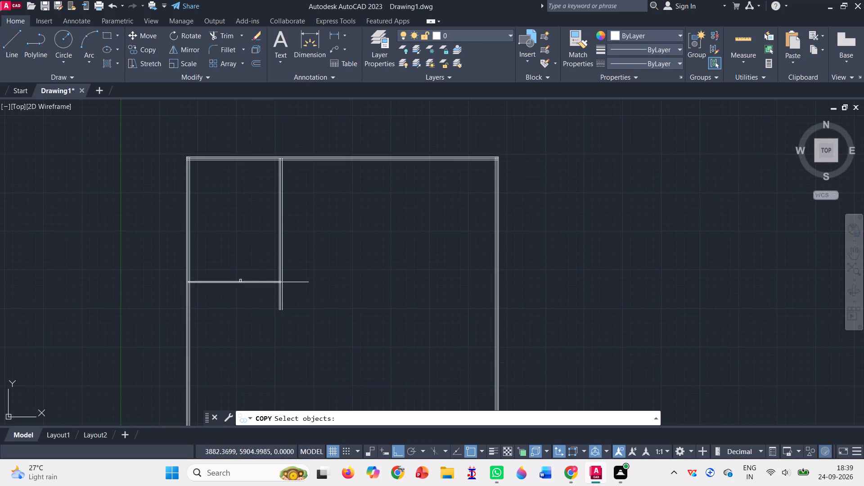
pyautogui.click(242, 285)
pyautogui.click(251, 280)
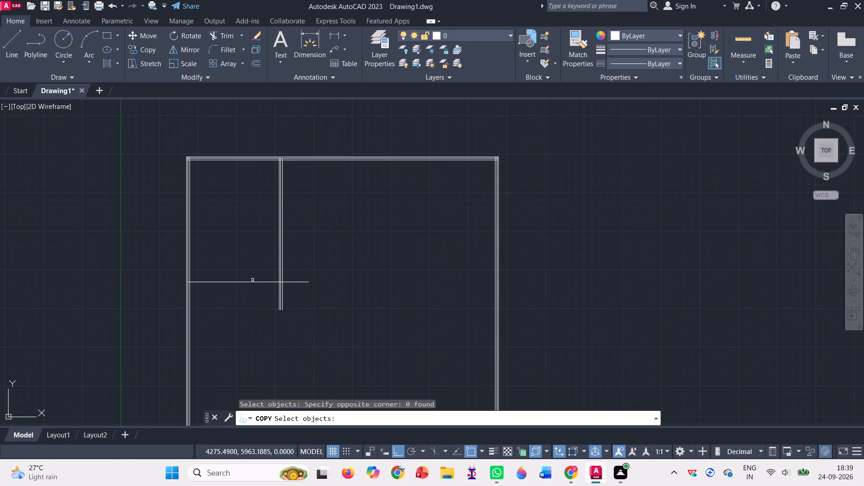
pyautogui.click(260, 281)
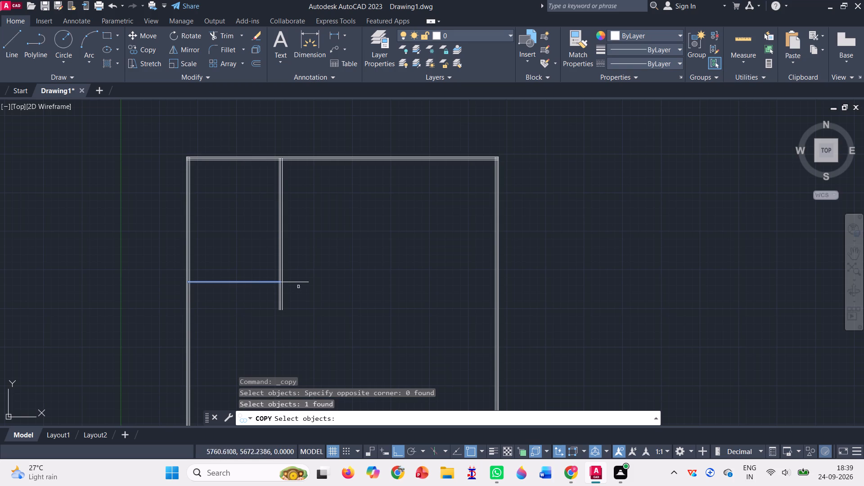
pyautogui.click(306, 280)
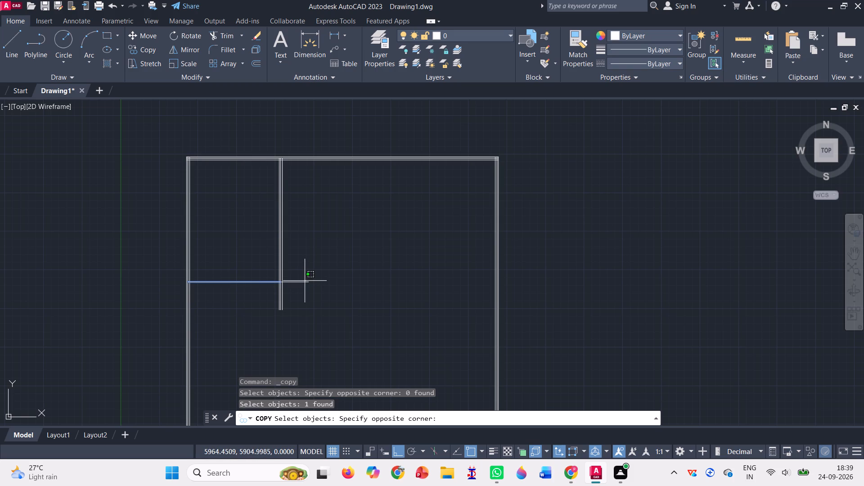
pyautogui.click(306, 287)
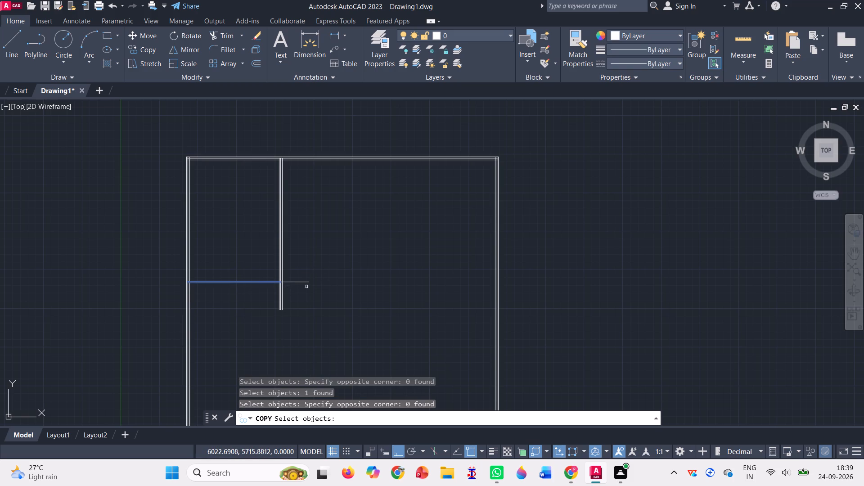
pyautogui.click(307, 281)
pyautogui.press('Return')
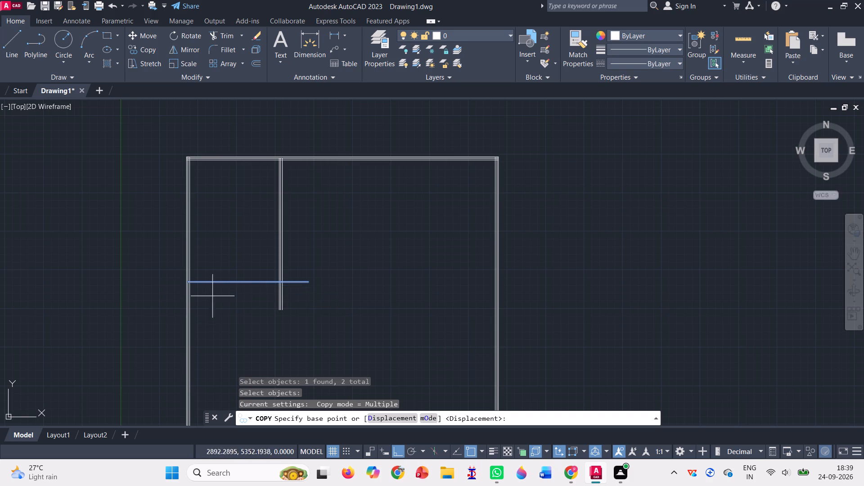
pyautogui.click(225, 282)
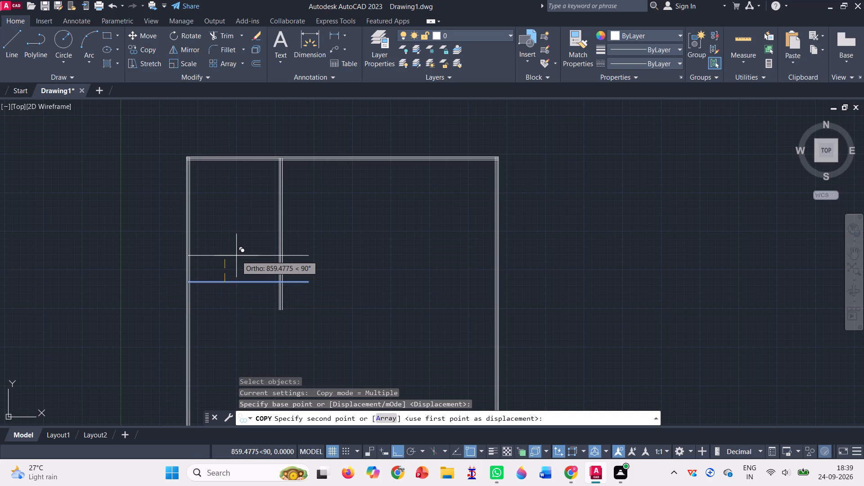
pyautogui.write('50')
pyautogui.press('Return')
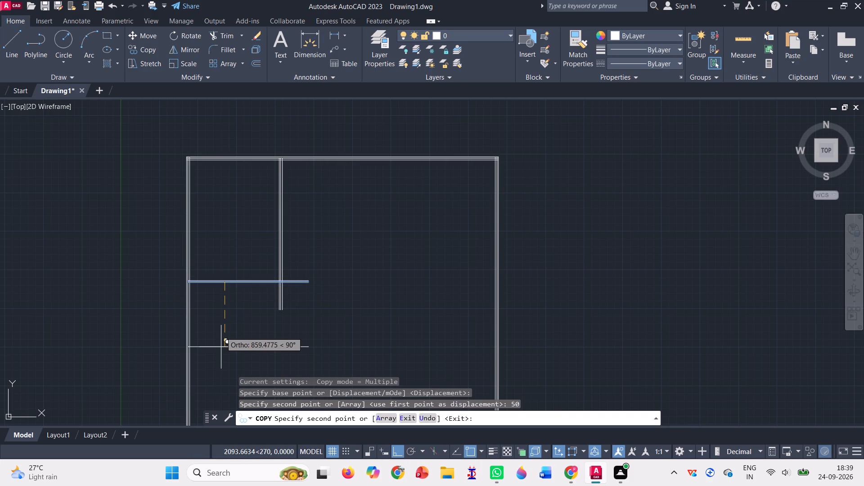
pyautogui.write('50')
pyautogui.press('Return')
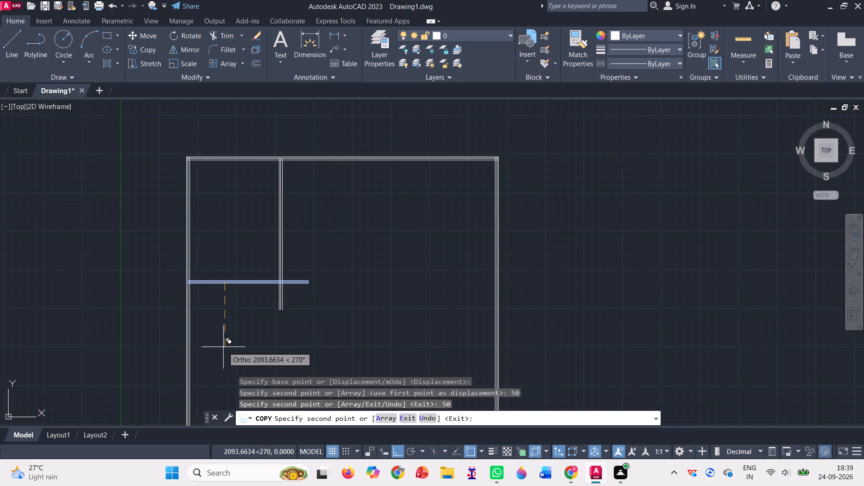
pyautogui.press('Escape')
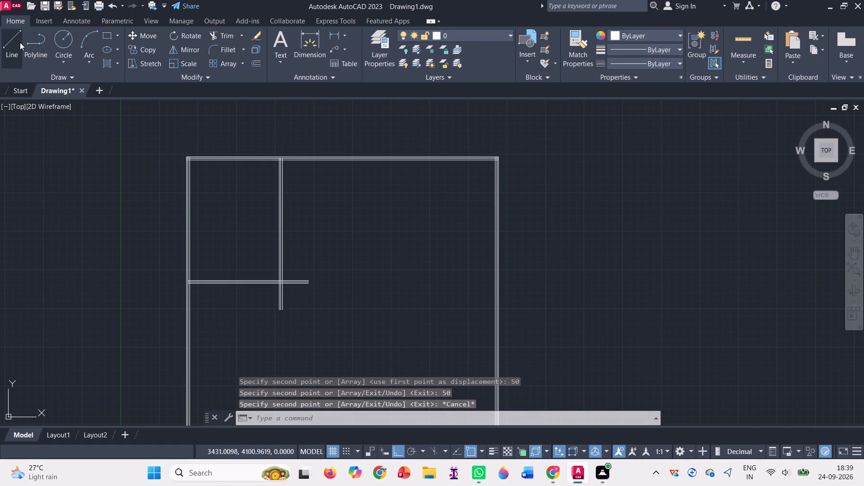
# Draw a horizontal line from the room's centreline corner 4000 right, continued 3000 right to the right wall's centreline.
pyautogui.click(20, 42)
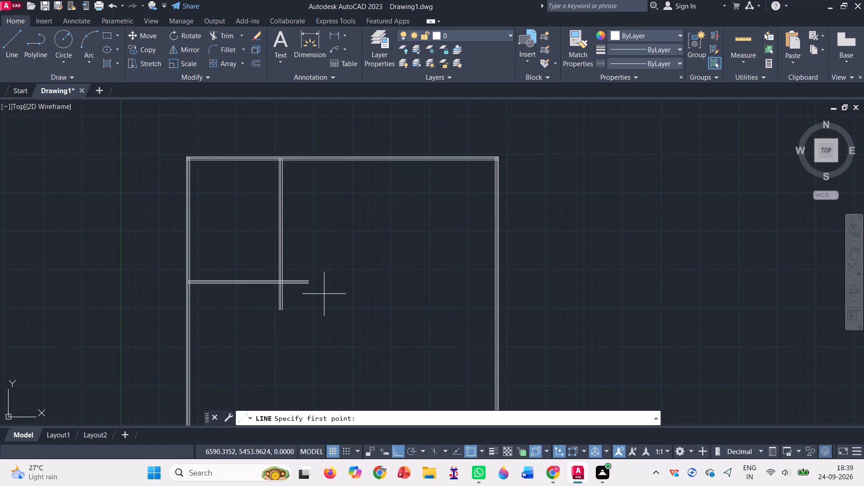
pyautogui.scroll(4, 320, 288)
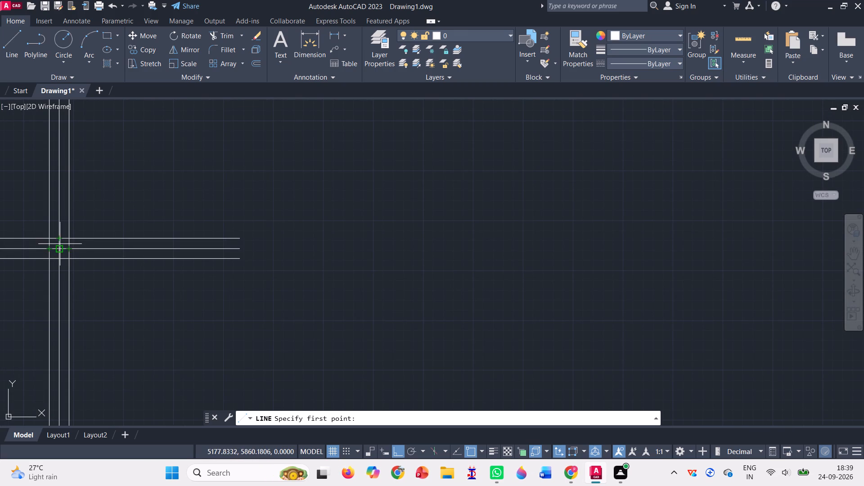
pyautogui.click(57, 249)
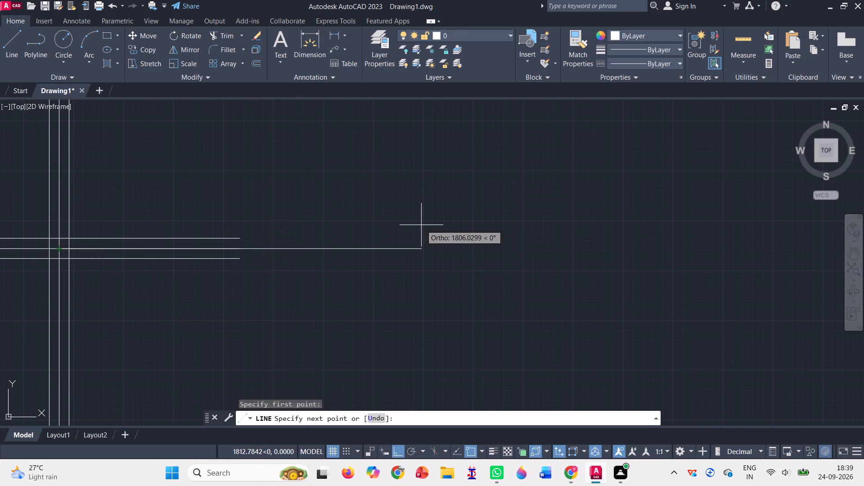
pyautogui.scroll(-3, 483, 234)
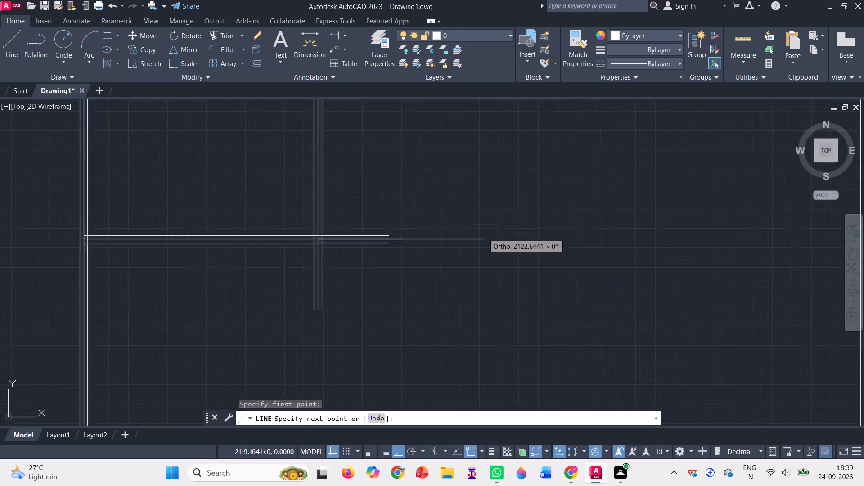
pyautogui.scroll(-1, 483, 234)
pyautogui.write('4000')
pyautogui.press('Return')
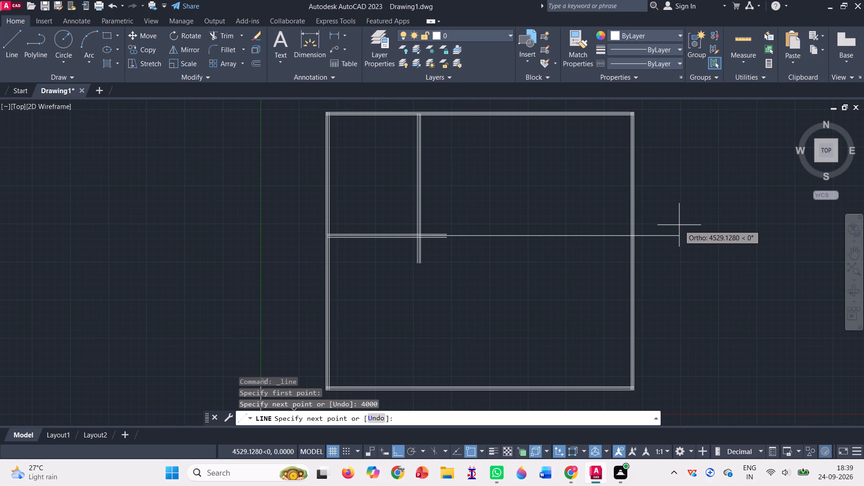
pyautogui.write('300')
pyautogui.press('0')
pyautogui.press('Return')
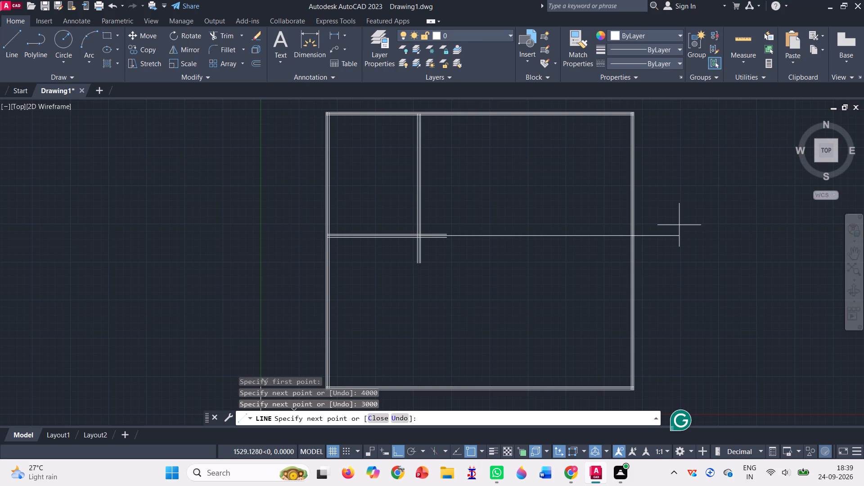
pyautogui.press('Escape')
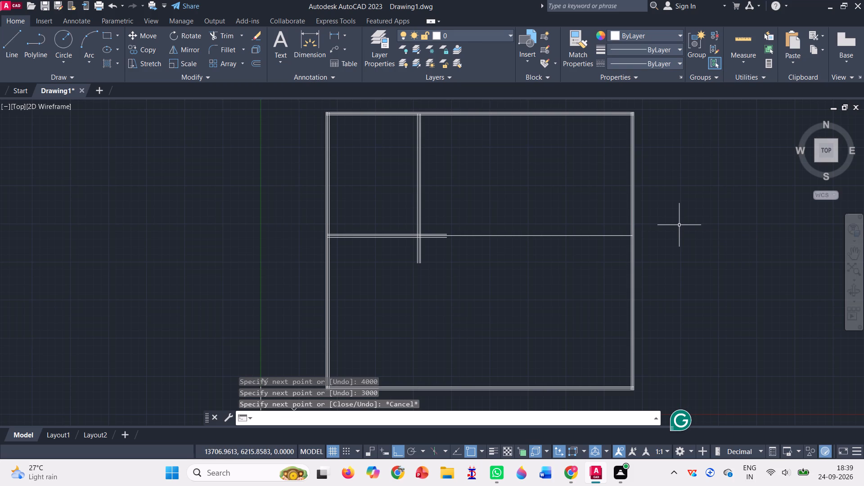
# Copy the two horizontal centreline segments running to the right outer wall 50 up and 50 down.
pyautogui.click(147, 52)
pyautogui.click(532, 235)
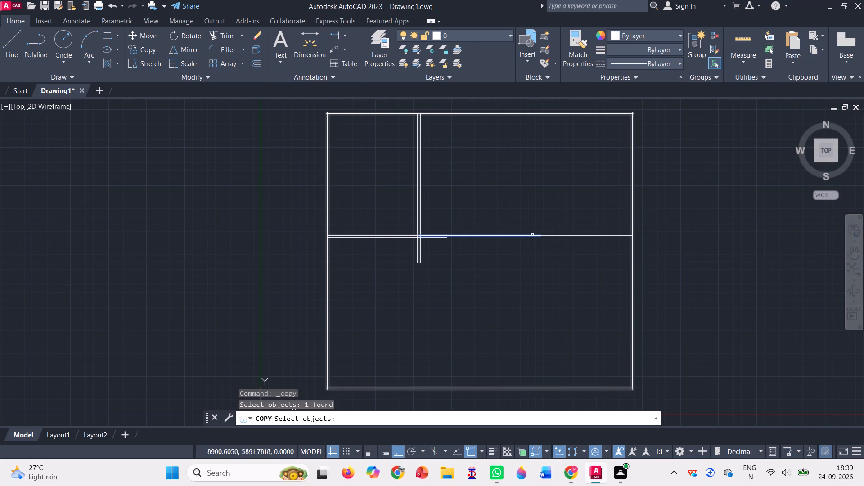
pyautogui.click(568, 235)
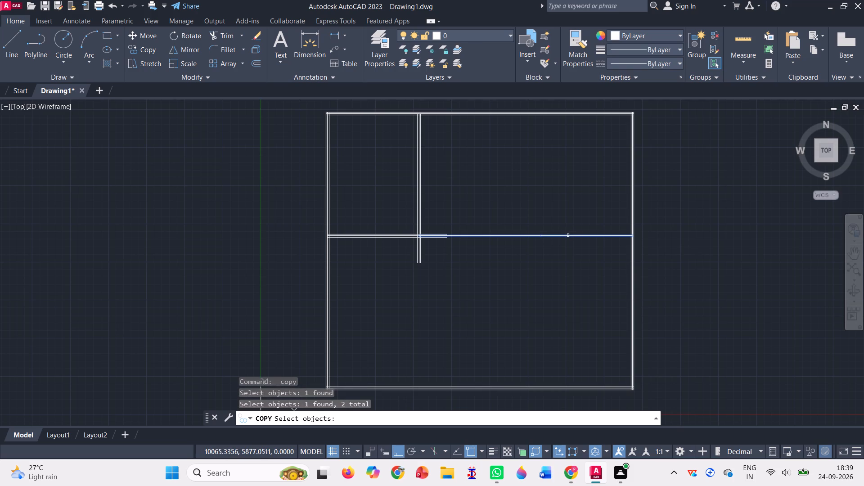
pyautogui.press('Return')
pyautogui.click(568, 235)
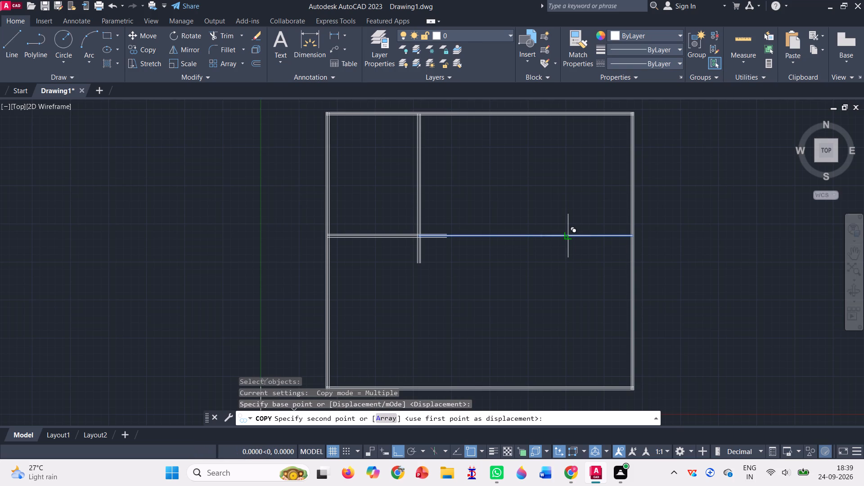
pyautogui.write('10')
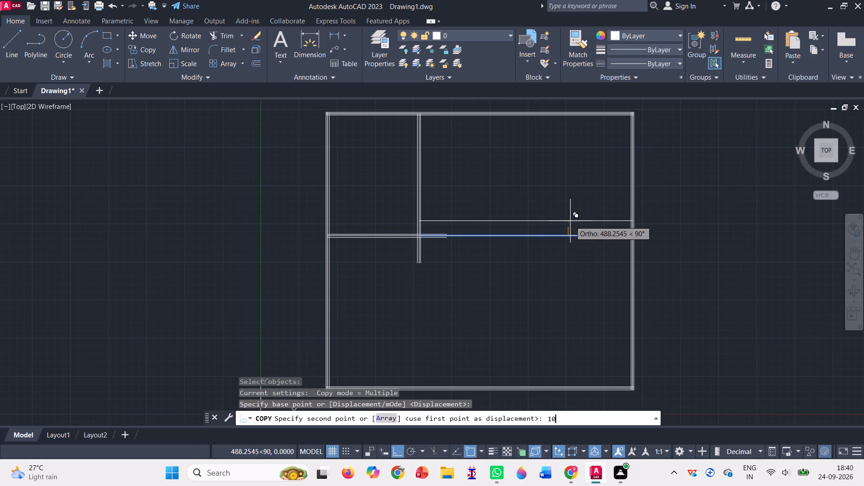
pyautogui.press('BackSpace')
pyautogui.press('BackSpace')
pyautogui.write('50')
pyautogui.press('Return')
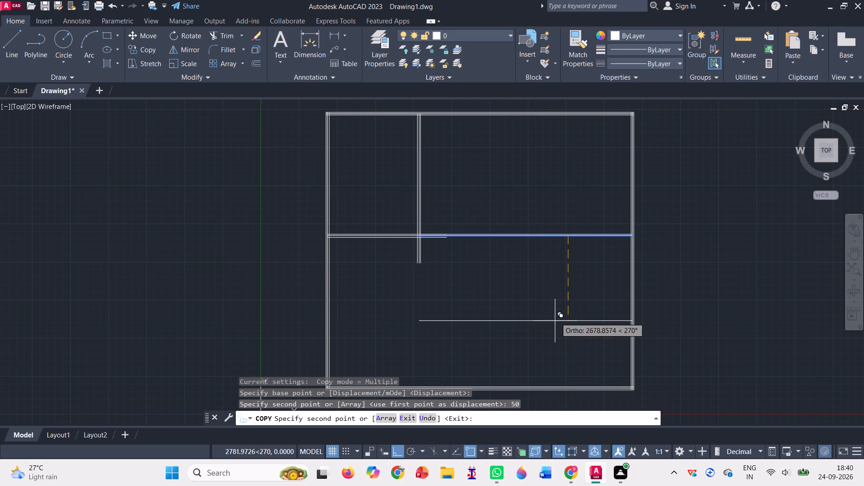
pyautogui.write('50')
pyautogui.press('Return')
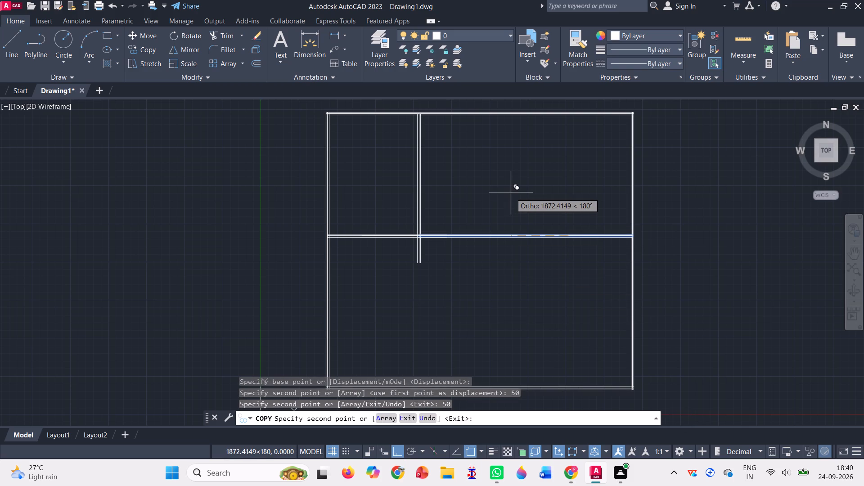
pyautogui.press('Escape')
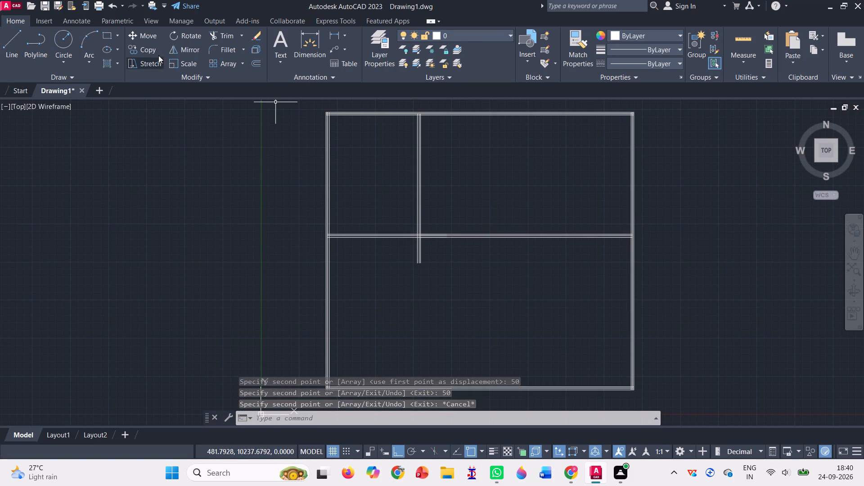
# Draw a line from the outer wall's top-right centreline corner 3000 left, then down to the horizontal centreline and on to the wall's lower line.
pyautogui.click(19, 37)
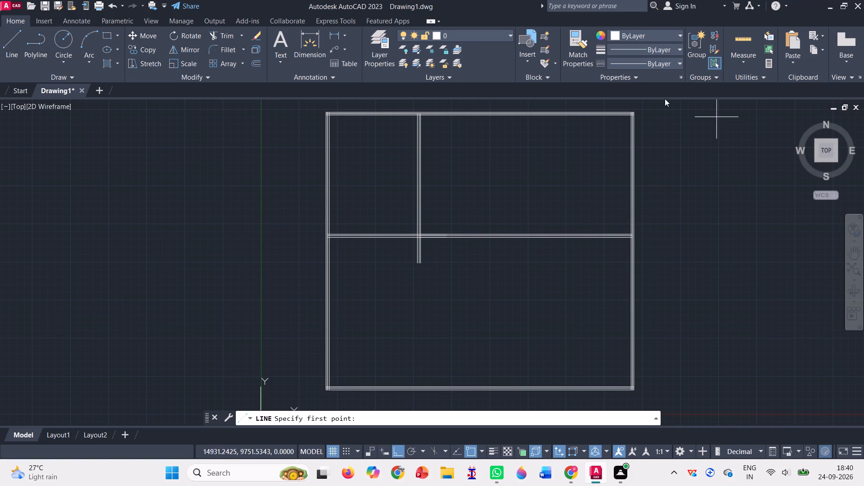
pyautogui.scroll(3, 643, 108)
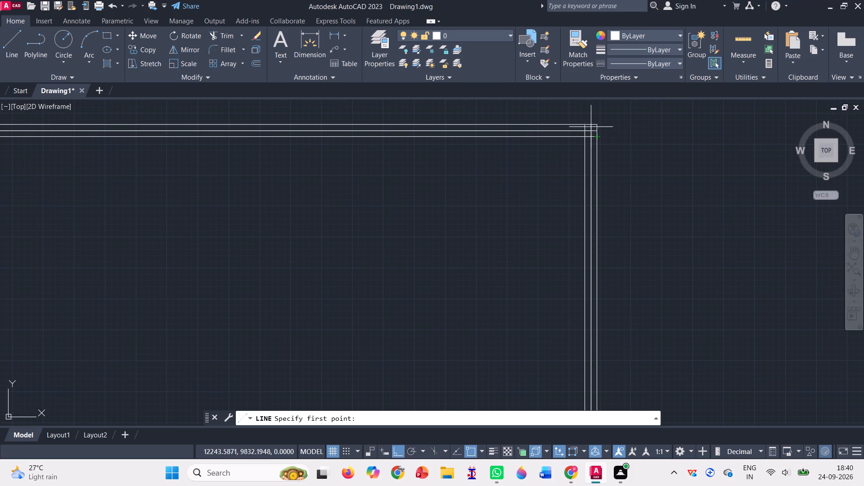
pyautogui.click(589, 130)
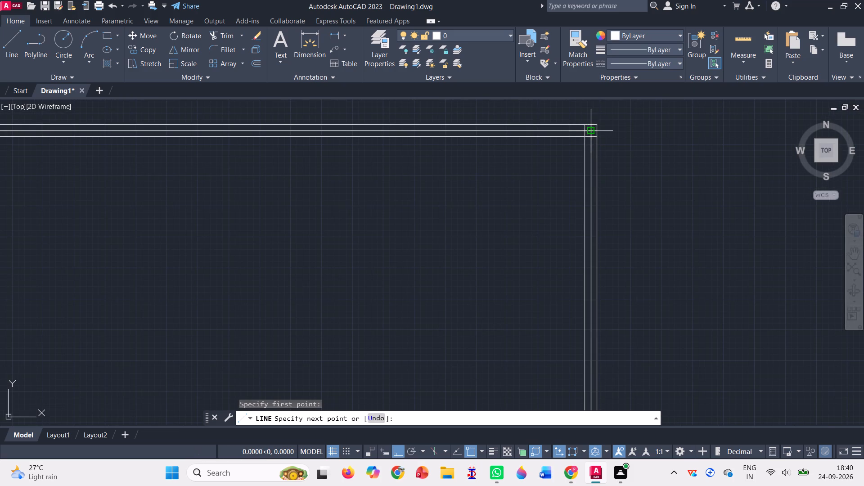
pyautogui.scroll(-2, 589, 130)
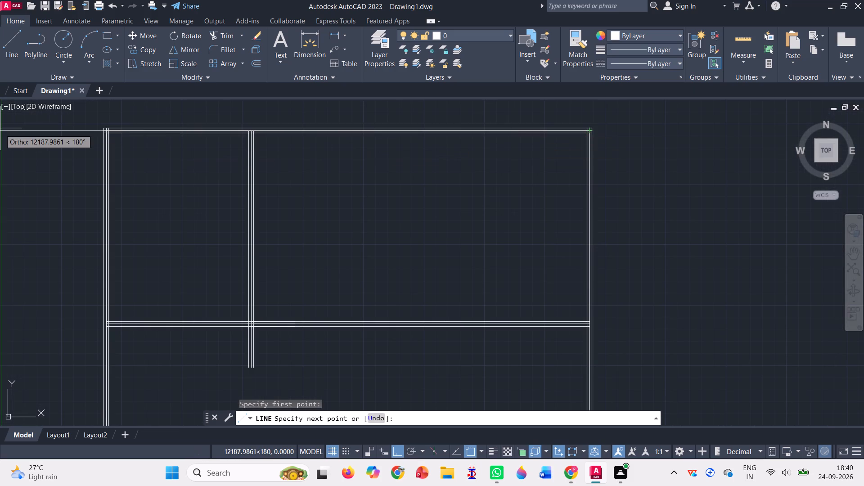
pyautogui.write('3000')
pyautogui.press('Return')
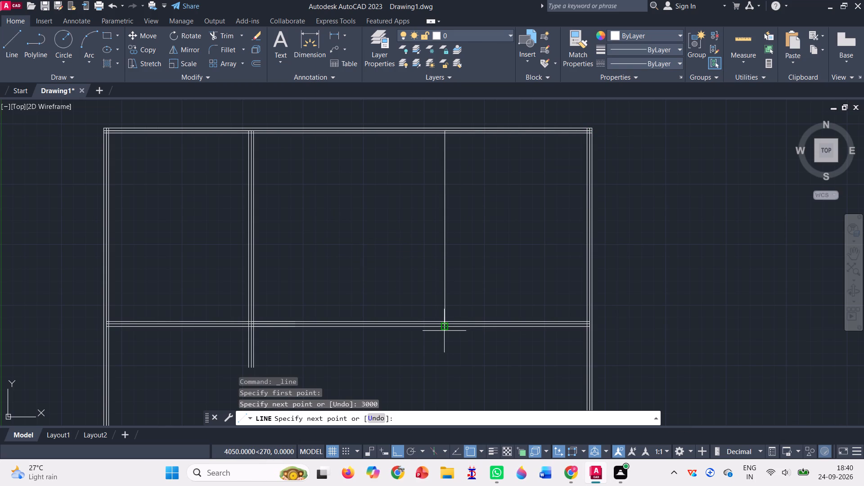
pyautogui.scroll(5, 444, 331)
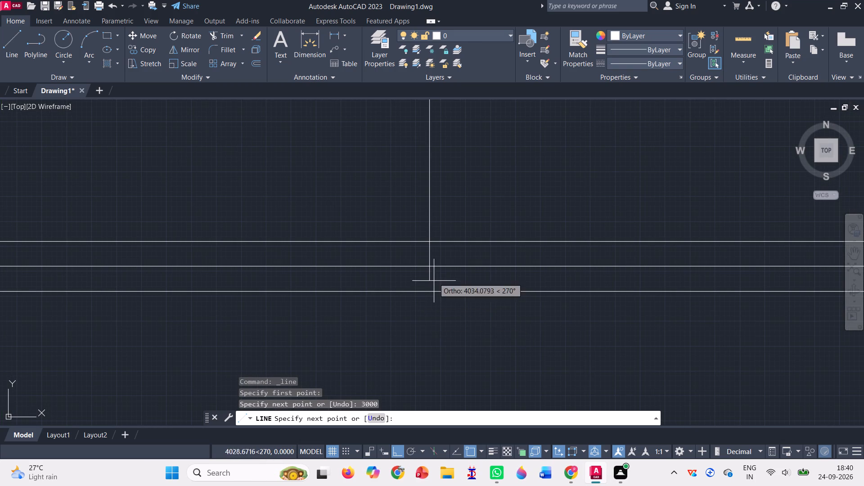
pyautogui.click(431, 269)
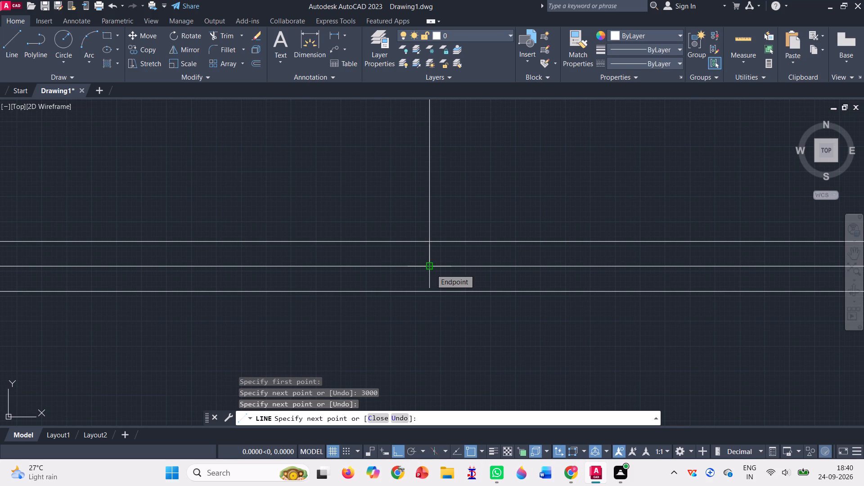
pyautogui.click(429, 294)
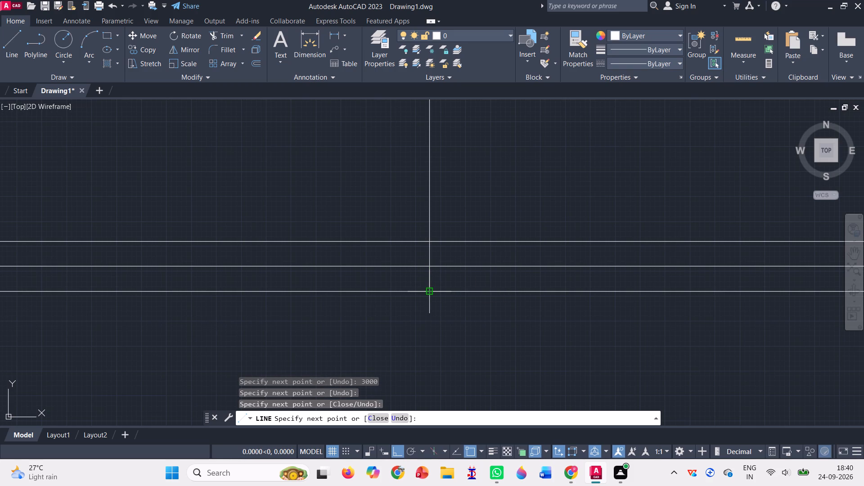
pyautogui.press('Escape')
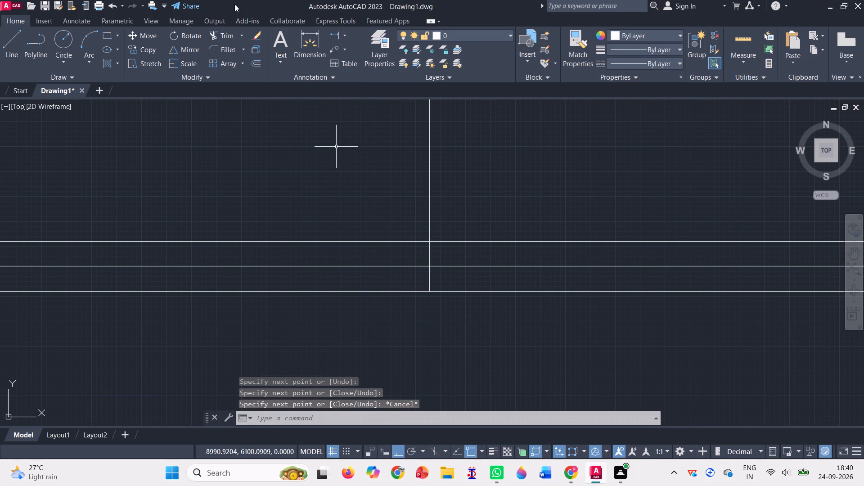
# Copy the new vertical centreline and its short lower extension 50 to the right and 50 to the left.
pyautogui.click(145, 50)
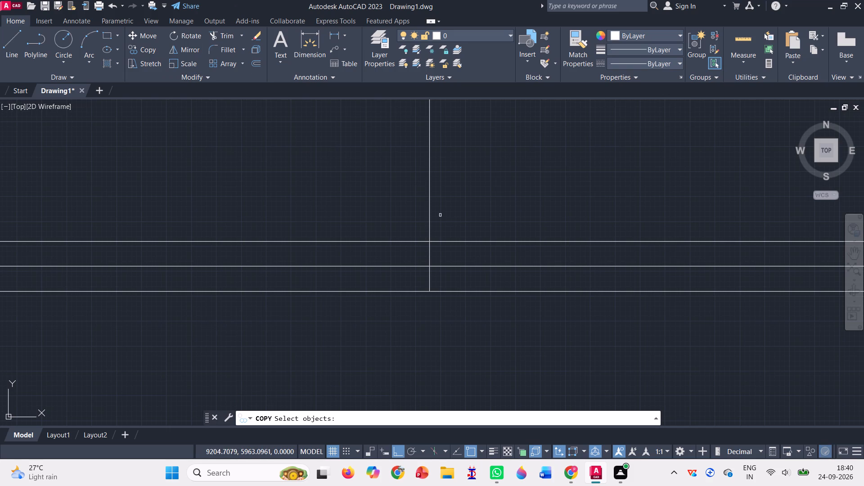
pyautogui.click(427, 214)
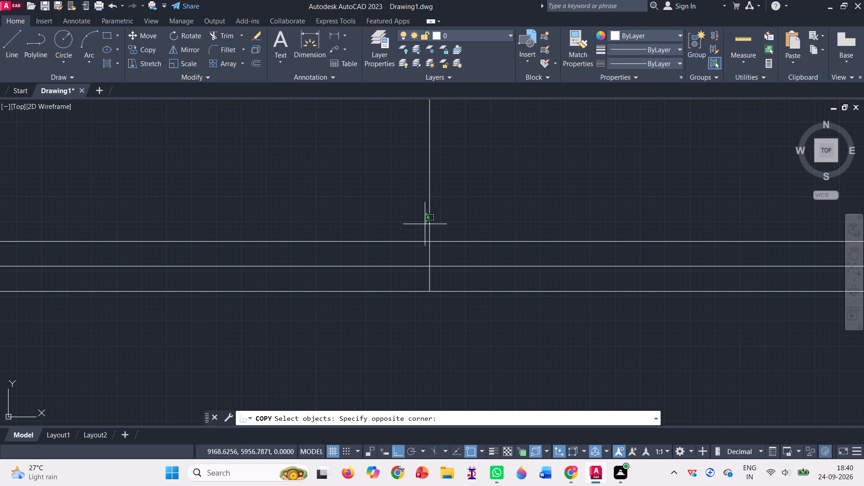
pyautogui.click(440, 213)
pyautogui.click(429, 220)
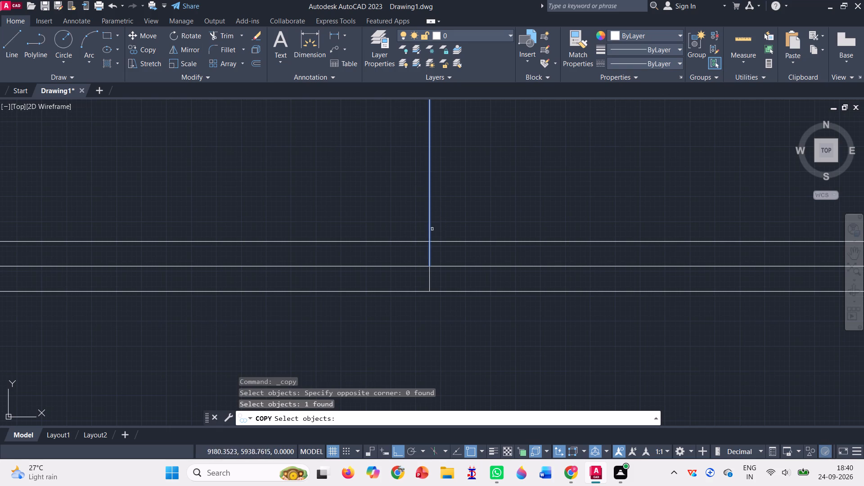
pyautogui.click(428, 283)
pyautogui.press('Return')
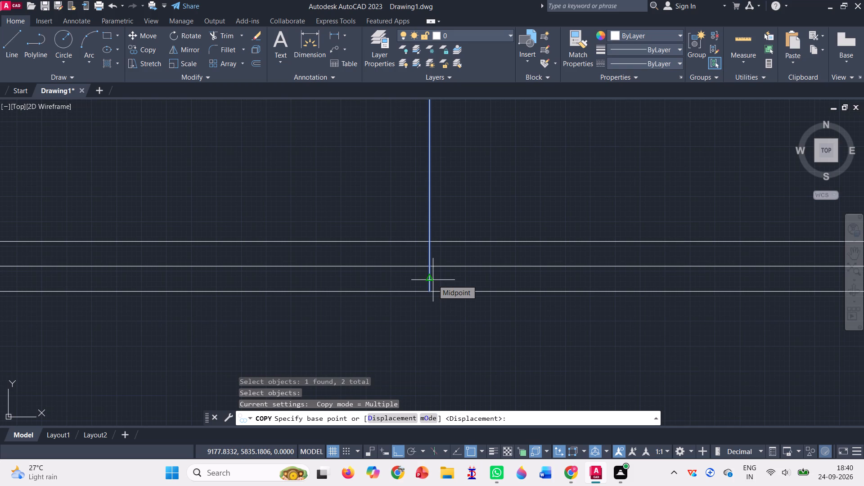
pyautogui.click(427, 243)
pyautogui.press('1')
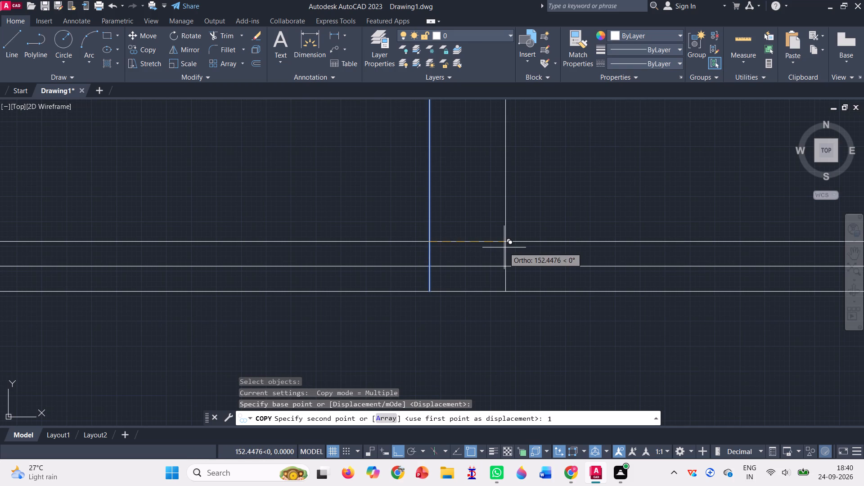
pyautogui.press('BackSpace')
pyautogui.write('50')
pyautogui.press('Return')
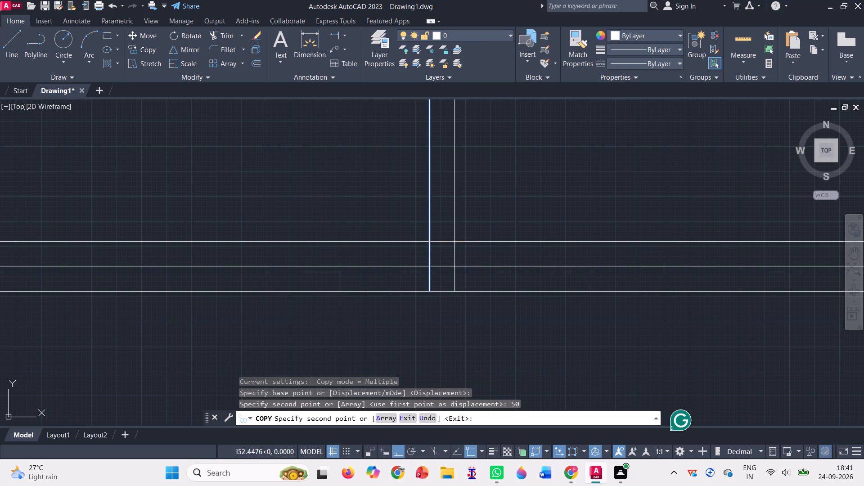
pyautogui.write('50')
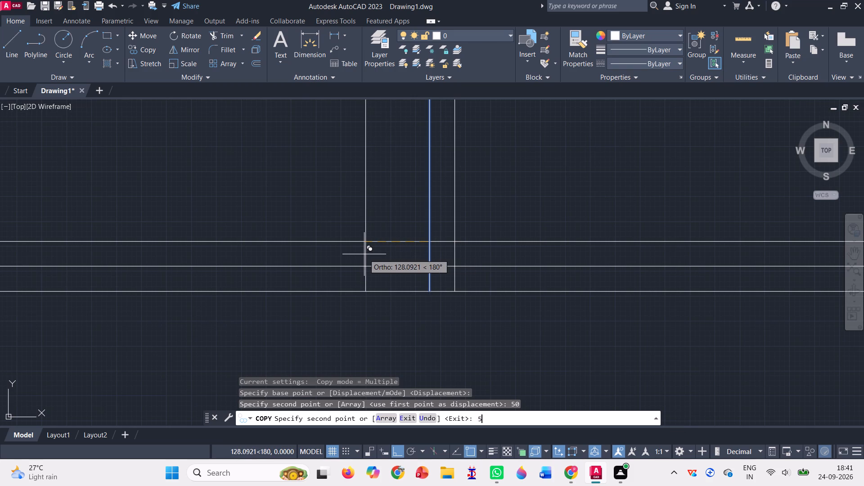
pyautogui.press('Return')
pyautogui.scroll(-1, 361, 254)
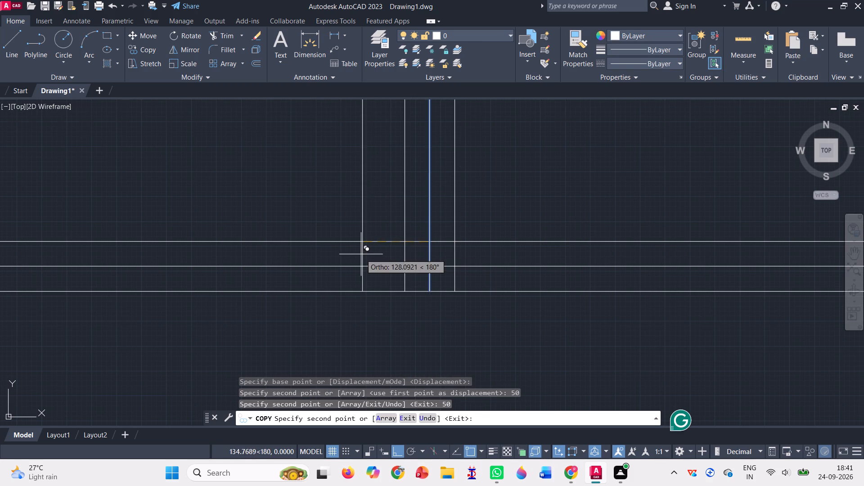
pyautogui.scroll(-2, 492, 351)
pyautogui.scroll(-1, 446, 315)
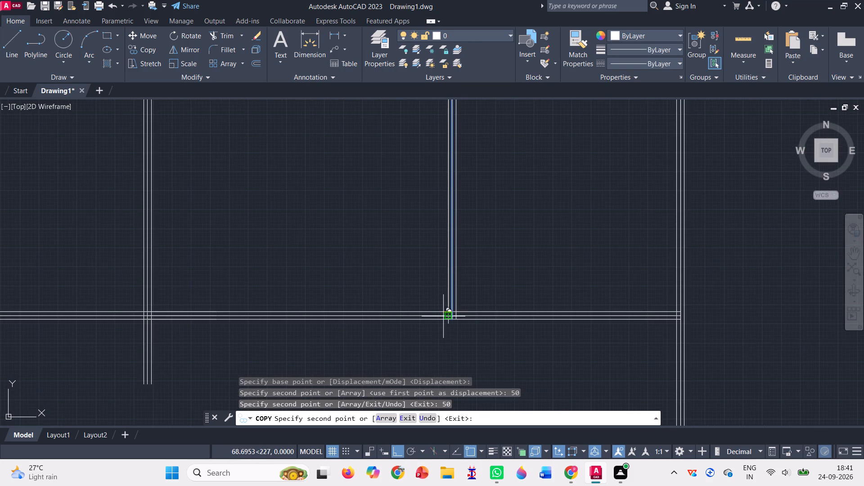
pyautogui.scroll(-2, 443, 316)
pyautogui.press('Escape')
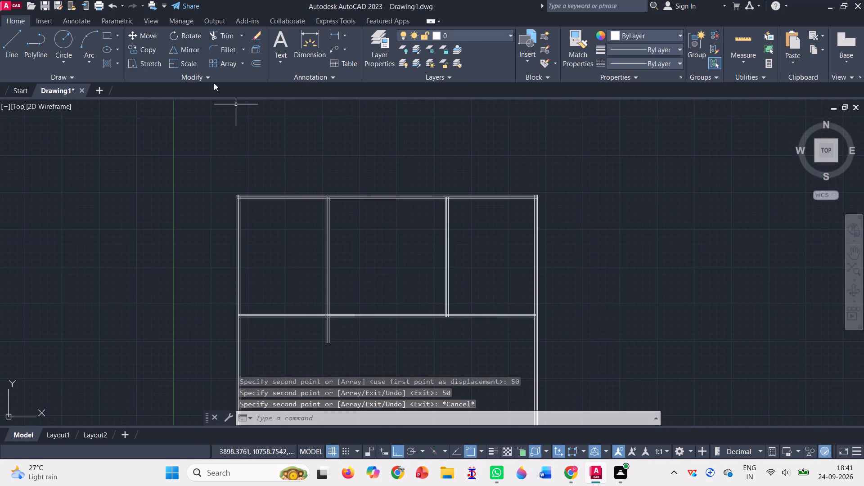
# Trim the left interior wall's three vertical lines where they project below the horizontal interior wall.
pyautogui.click(227, 36)
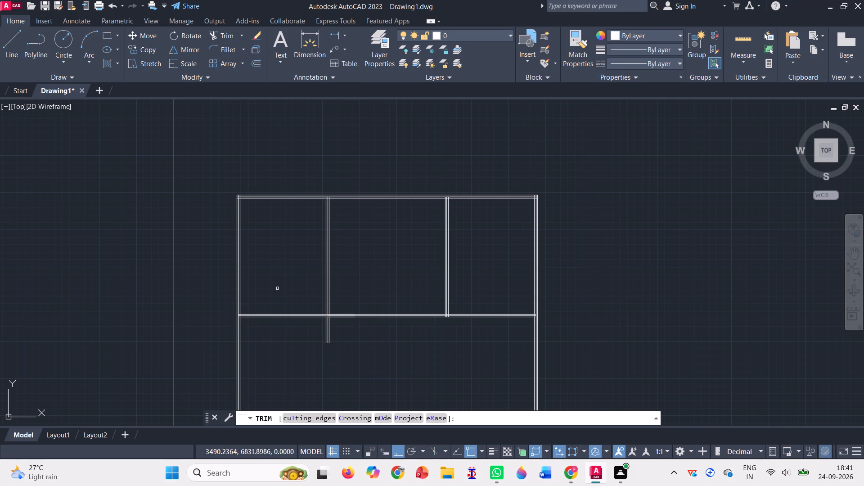
pyautogui.moveTo(302, 338); pyautogui.dragTo(346, 330)
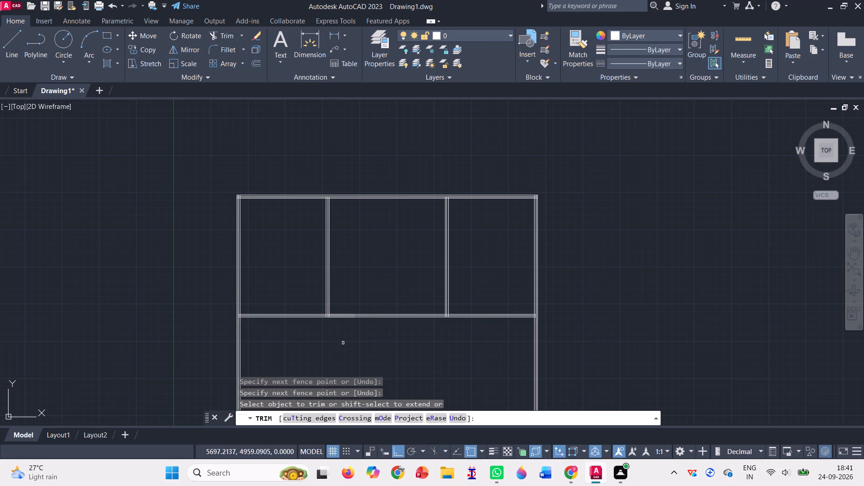
# Draw a 5000 line straight down from the left interior wall's centreline at the horizontal wall's centreline to the bottom outer wall's centreline.
pyautogui.scroll(-1, 97, 139)
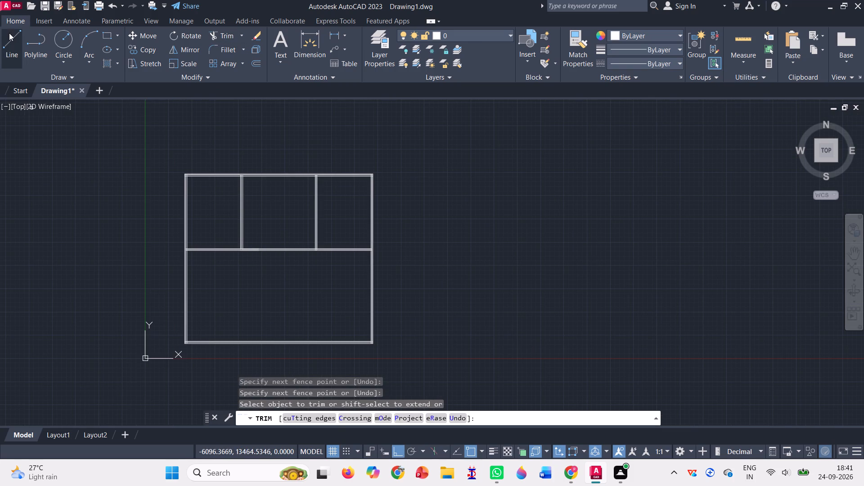
pyautogui.click(11, 43)
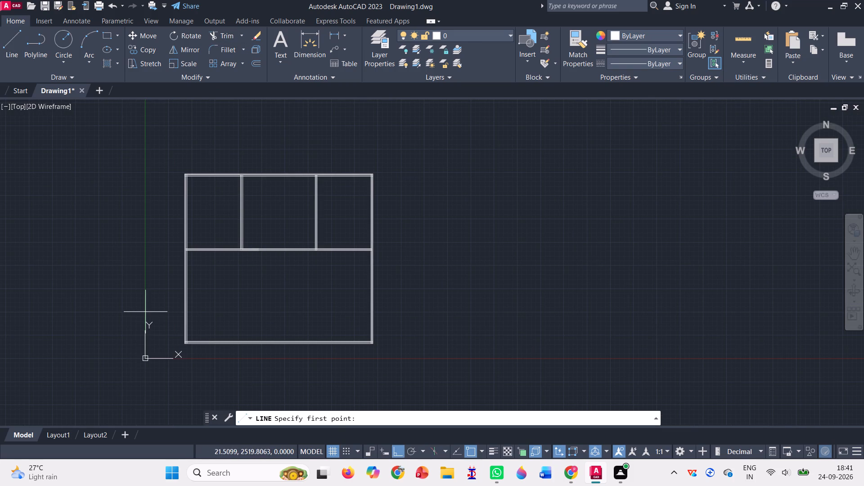
pyautogui.scroll(2, 220, 266)
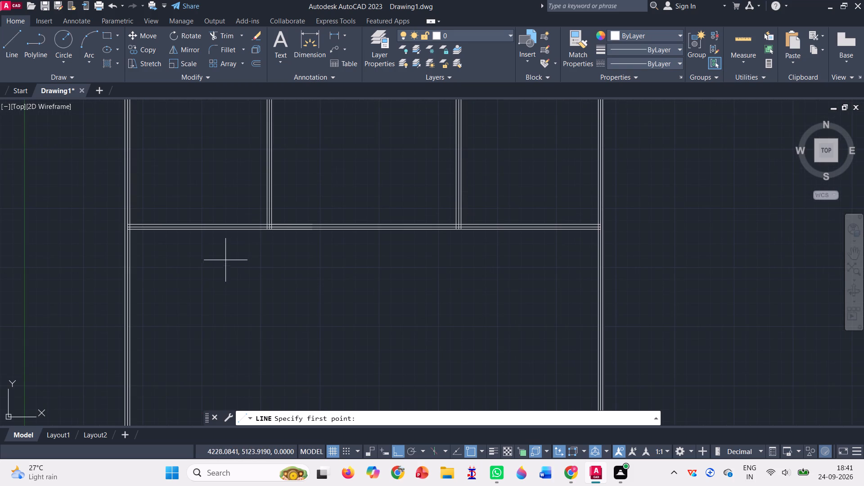
pyautogui.scroll(4, 271, 216)
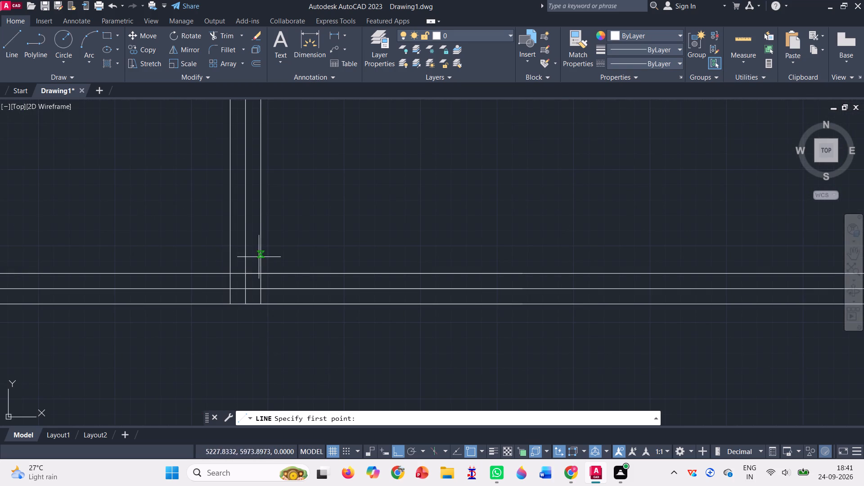
pyautogui.click(245, 290)
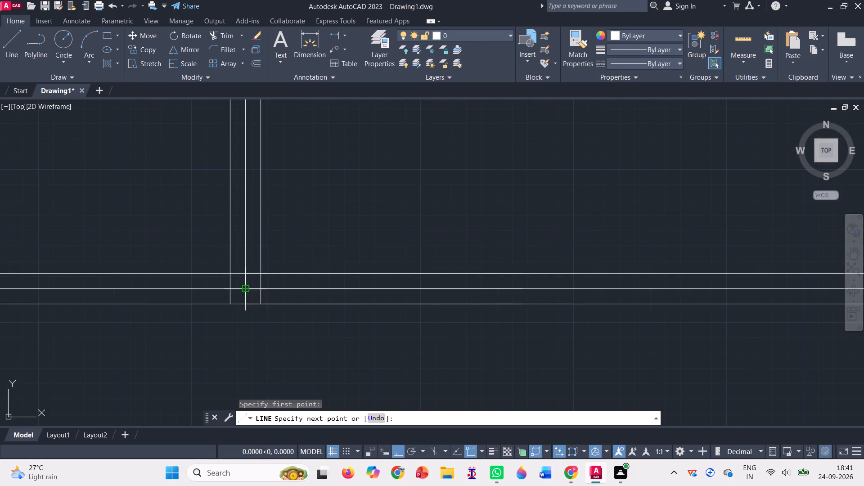
pyautogui.scroll(-7, 261, 279)
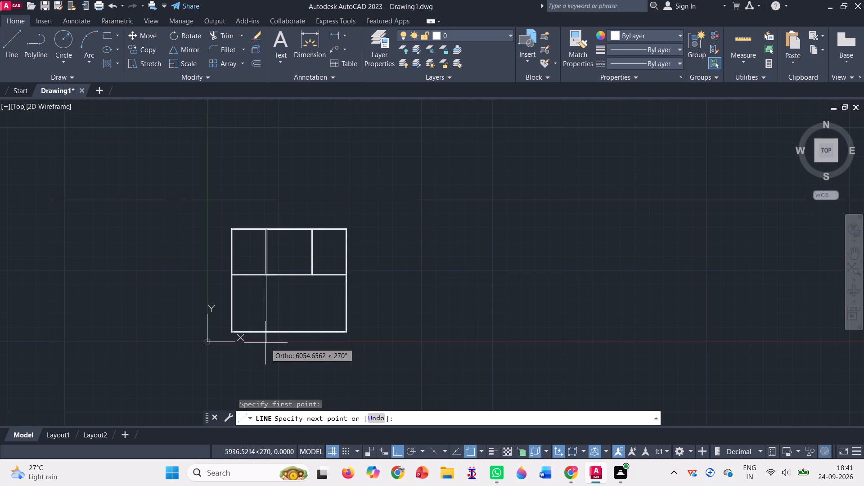
pyautogui.scroll(5, 265, 342)
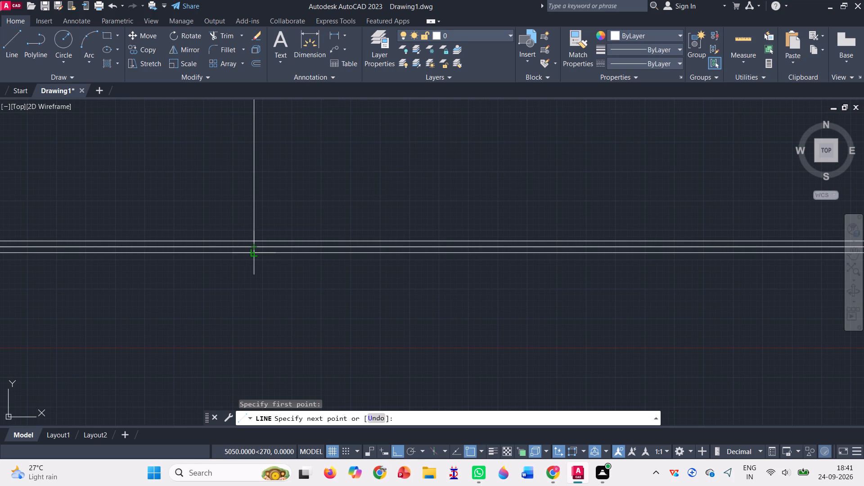
pyautogui.scroll(2, 252, 255)
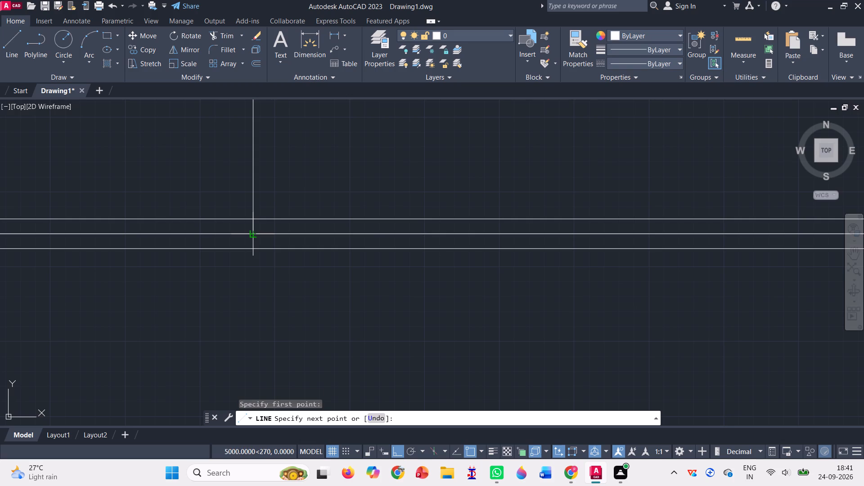
pyautogui.click(252, 233)
pyautogui.press('Escape')
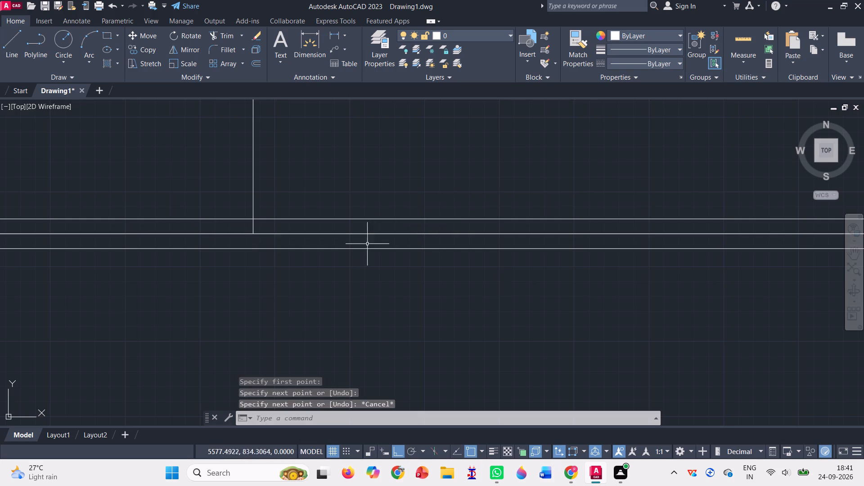
# Copy the new lower-left vertical centreline 50 to the right and 50 to the left.
pyautogui.scroll(-6, 358, 250)
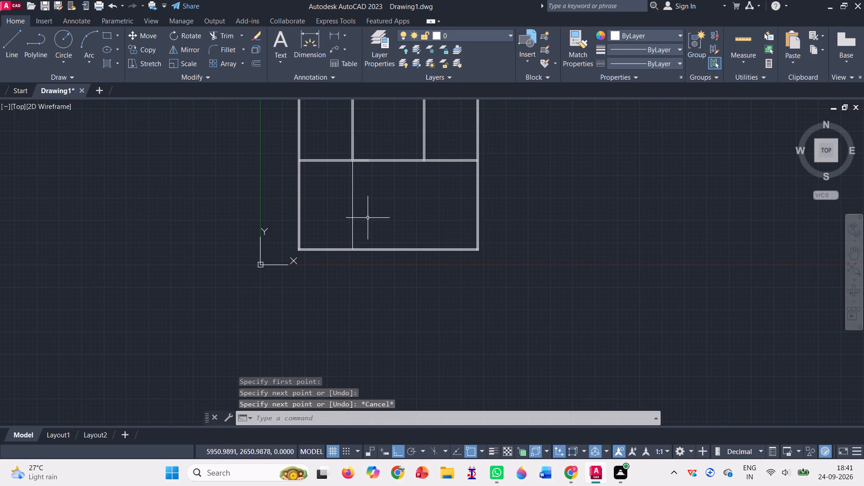
pyautogui.scroll(1, 368, 218)
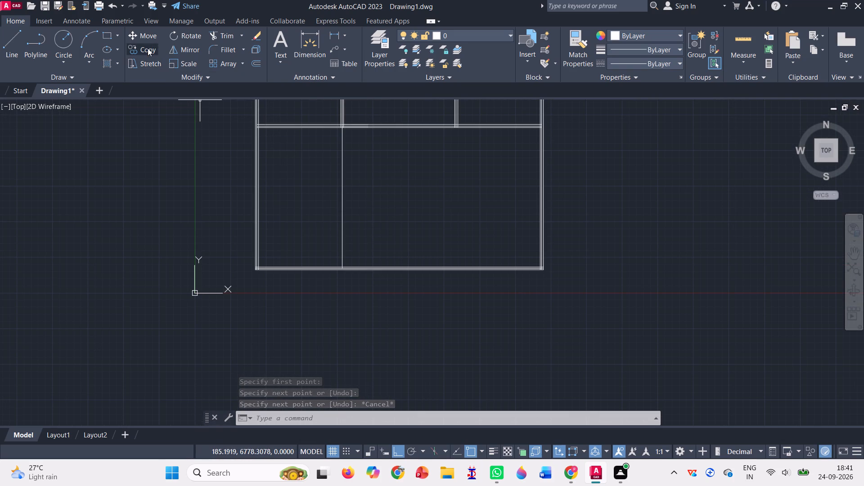
pyautogui.click(148, 48)
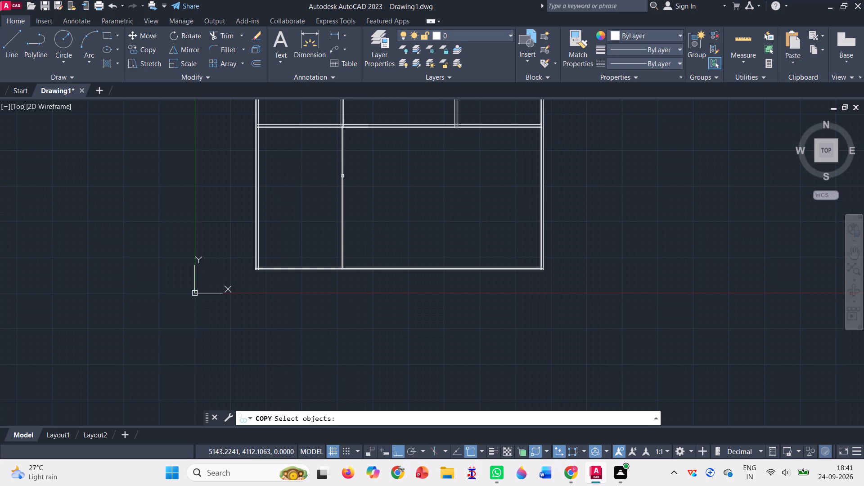
pyautogui.click(342, 176)
pyautogui.press('Return')
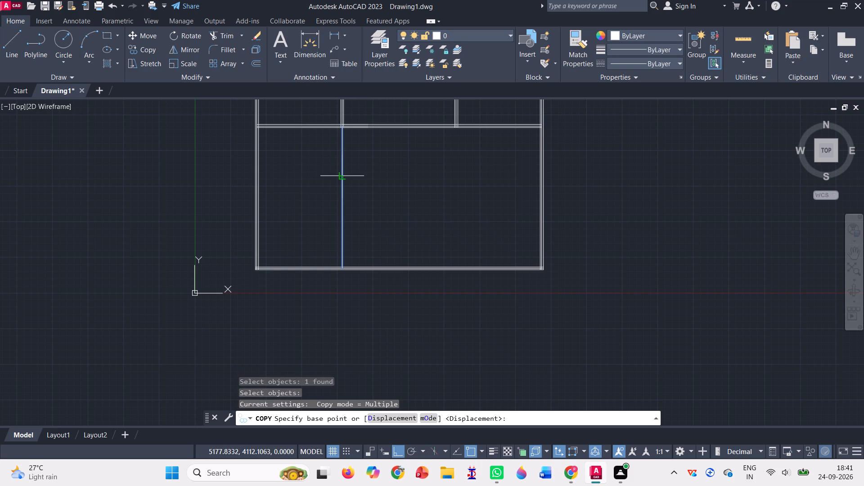
pyautogui.click(342, 178)
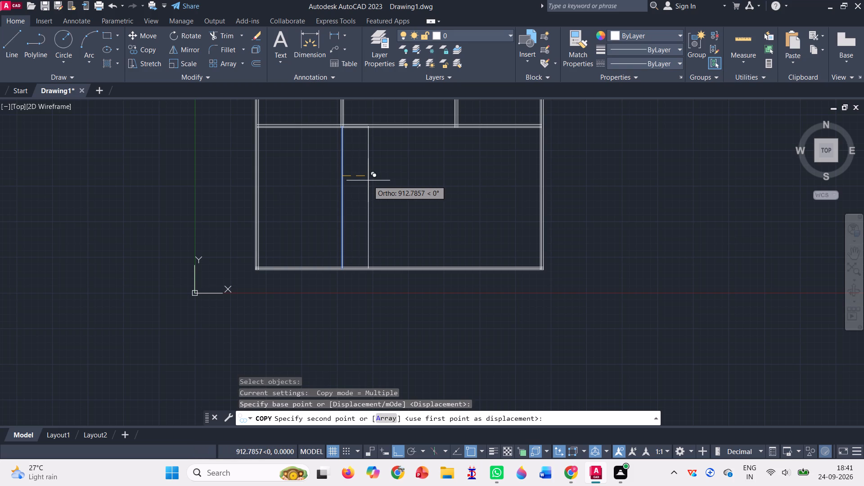
pyautogui.press('1')
pyautogui.press('BackSpace')
pyautogui.write('50')
pyautogui.press('Return')
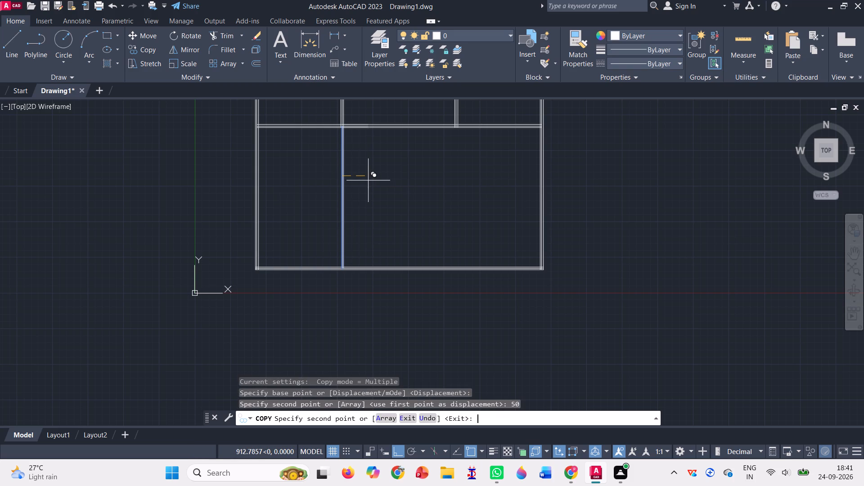
pyautogui.write('50')
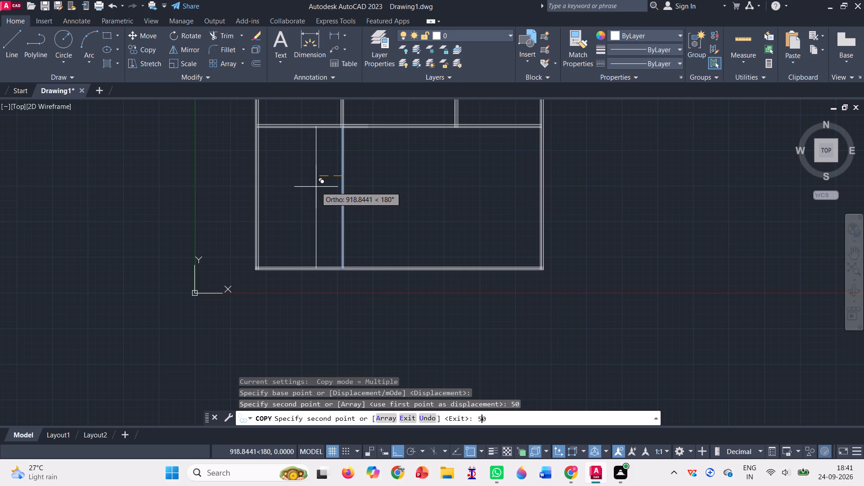
pyautogui.press('Return')
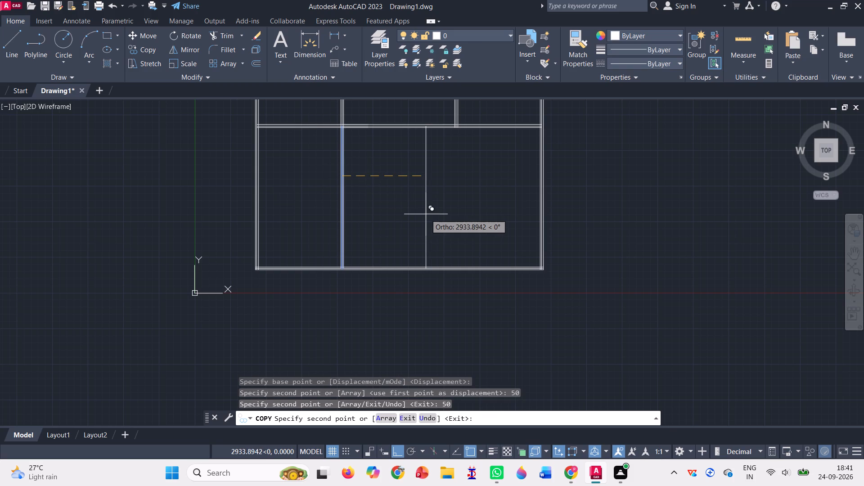
pyautogui.press('Escape')
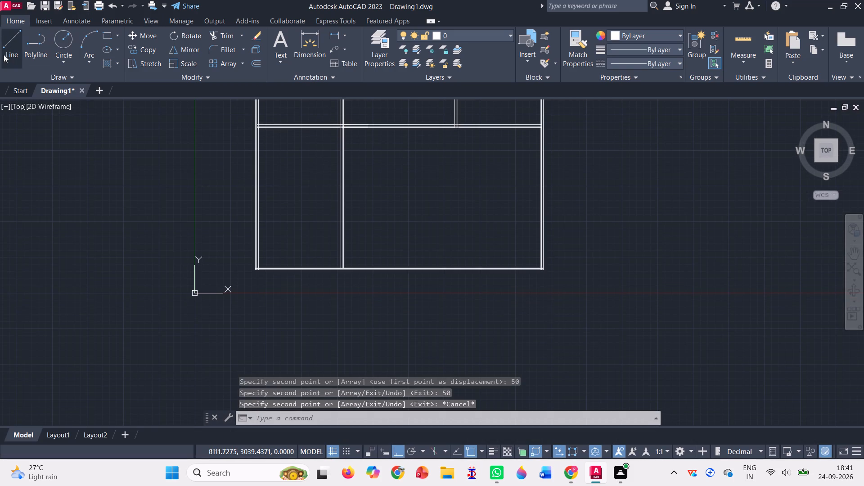
# Draw a line from the lower end of the right interior wall's centreline straight down to the bottom outer wall's centreline.
pyautogui.click(15, 46)
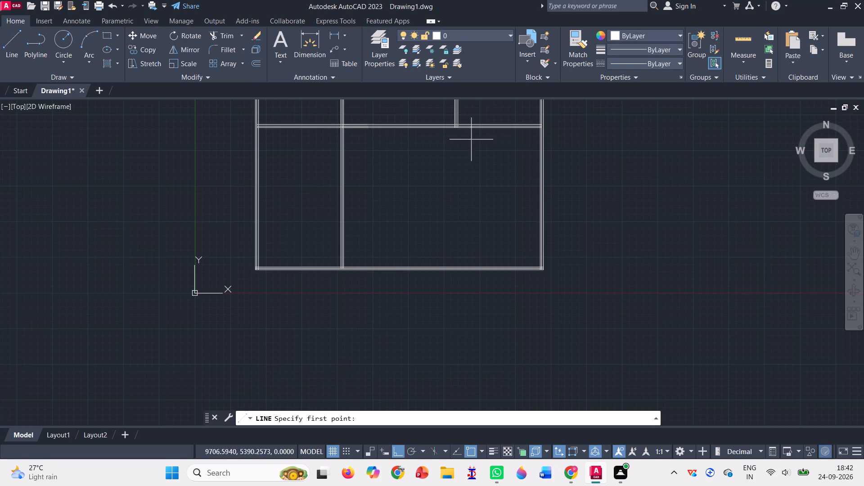
pyautogui.scroll(2, 457, 126)
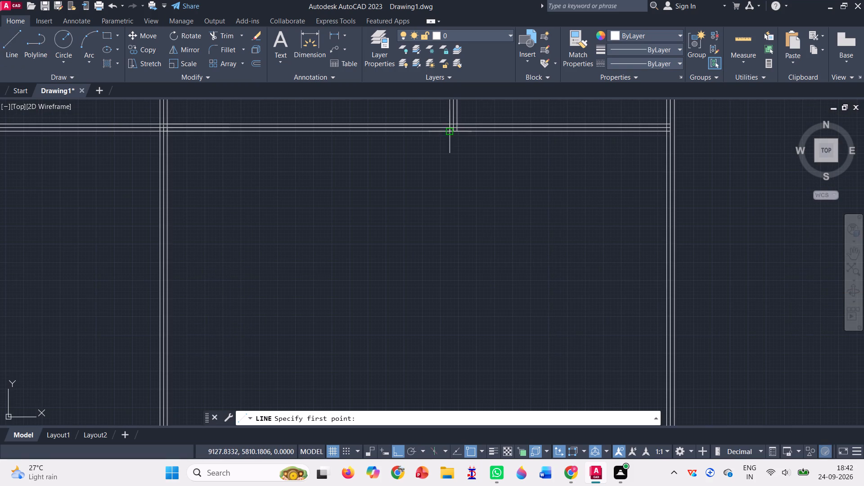
pyautogui.scroll(3, 453, 135)
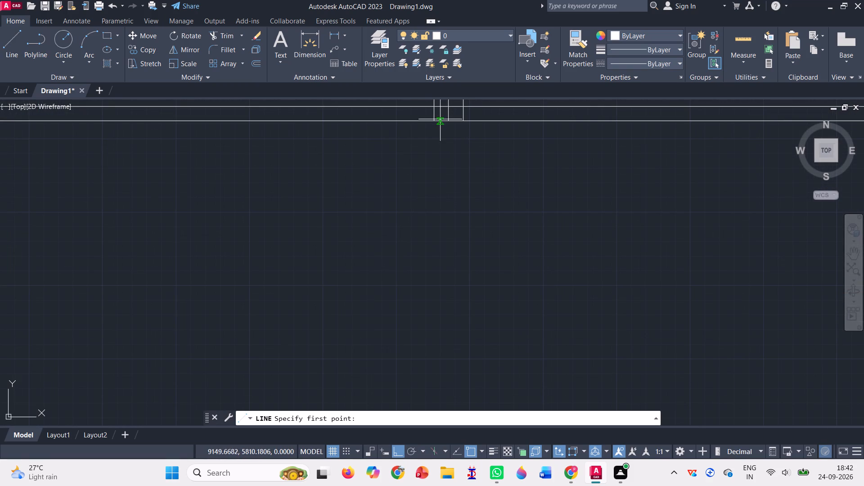
pyautogui.click(447, 120)
pyautogui.scroll(-6, 451, 139)
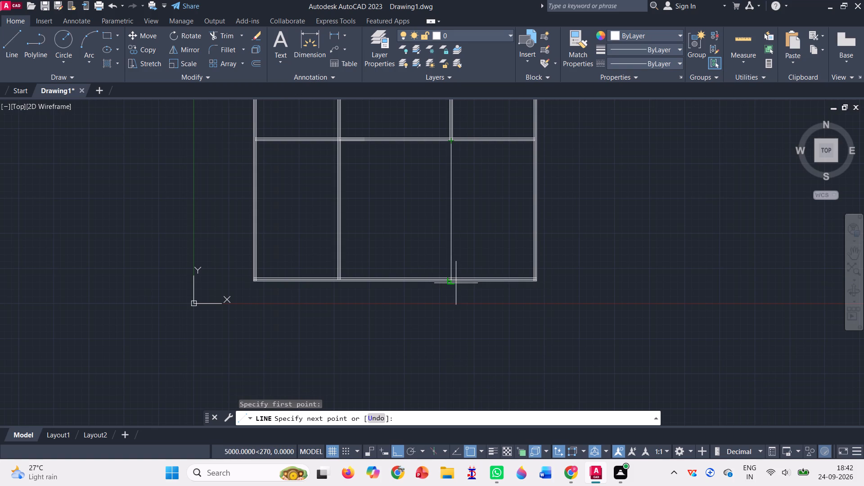
pyautogui.scroll(6, 445, 276)
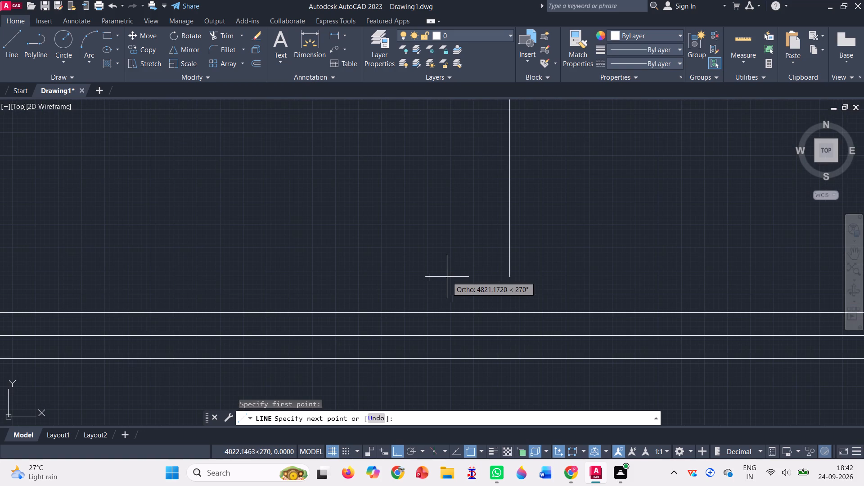
pyautogui.click(510, 337)
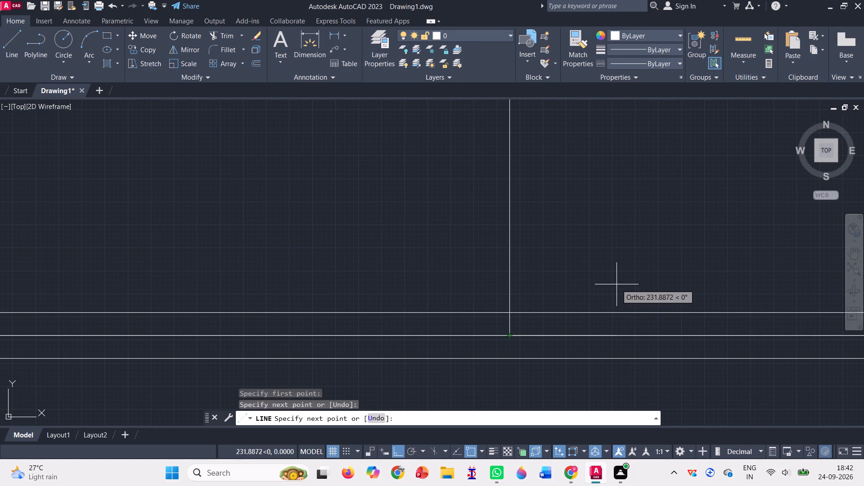
pyautogui.press('Escape')
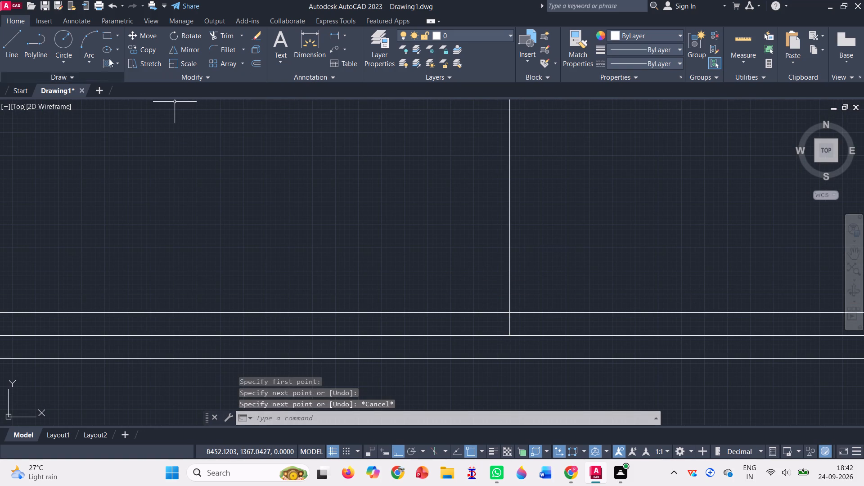
# Copy the new lower-right vertical centreline 50 to the right and 50 to the left.
pyautogui.click(135, 49)
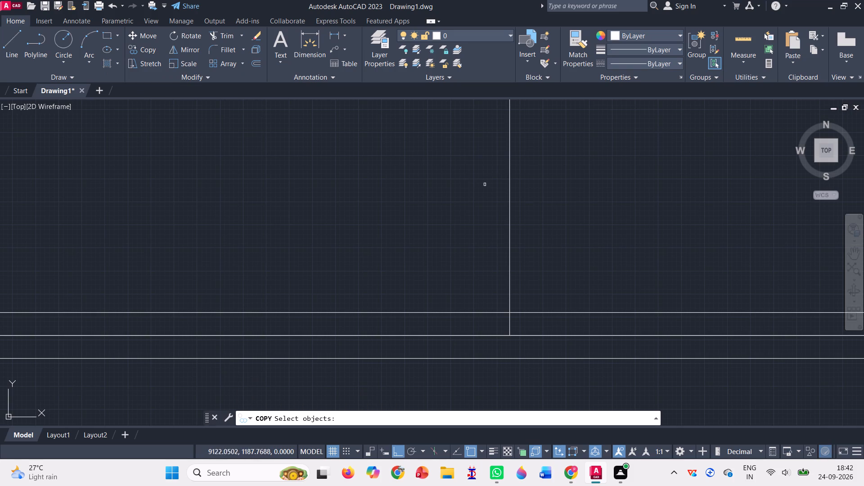
pyautogui.click(510, 184)
pyautogui.press('Return')
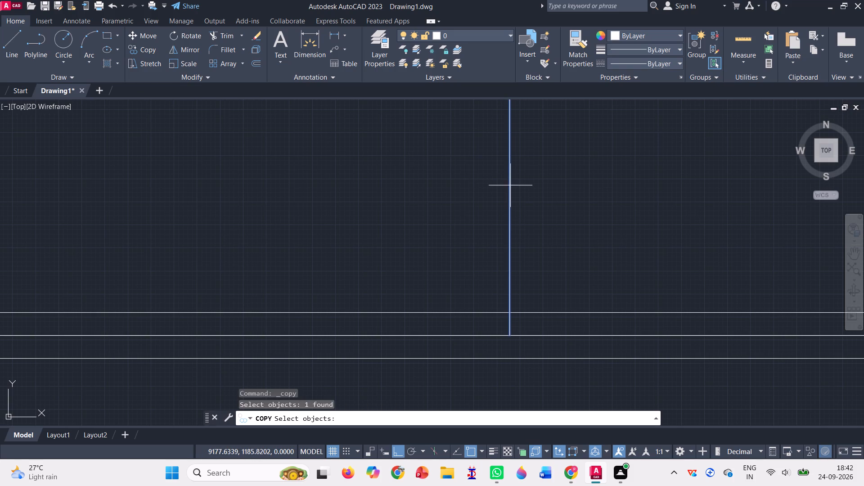
pyautogui.click(510, 185)
pyautogui.write('50')
pyautogui.press('Return')
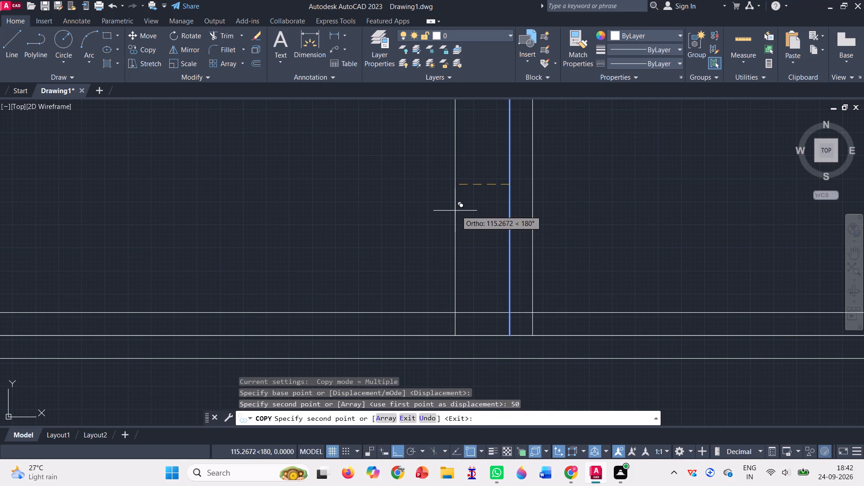
pyautogui.write('50')
pyautogui.press('Return')
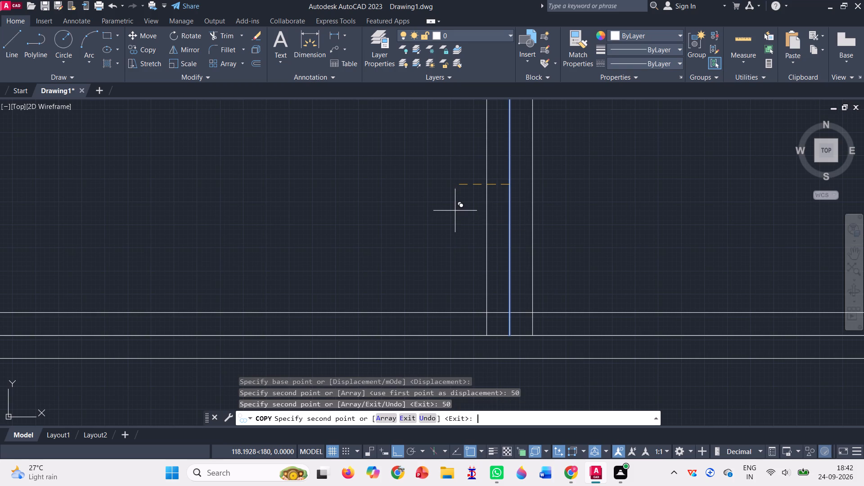
pyautogui.scroll(-6, 390, 231)
pyautogui.scroll(-2, 428, 260)
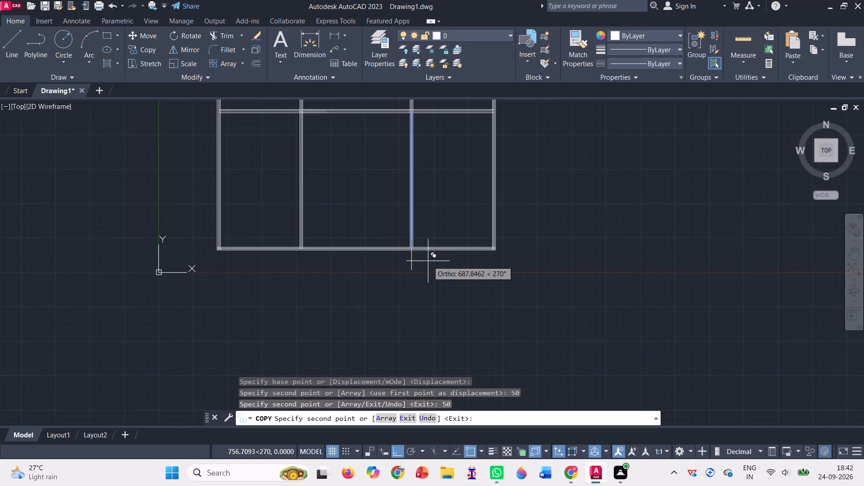
pyautogui.press('Escape')
# Draw a line 1500 up from the lower end of the left interior wall's centreline, continuing horizontally to the right interior wall's centreline.
pyautogui.scroll(-1, 552, 217)
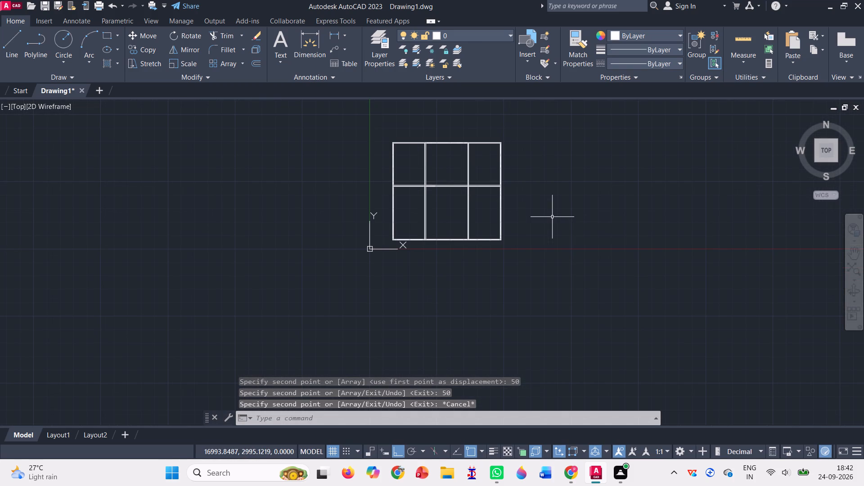
pyautogui.scroll(1, 469, 171)
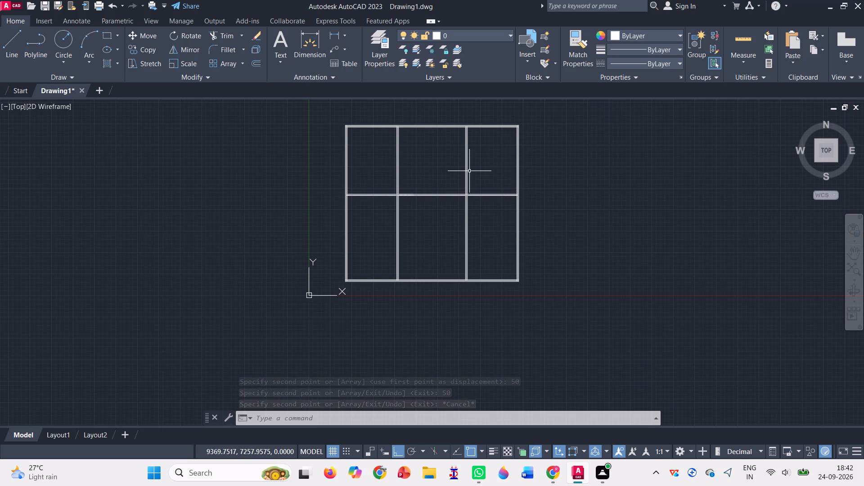
pyautogui.scroll(1, 463, 179)
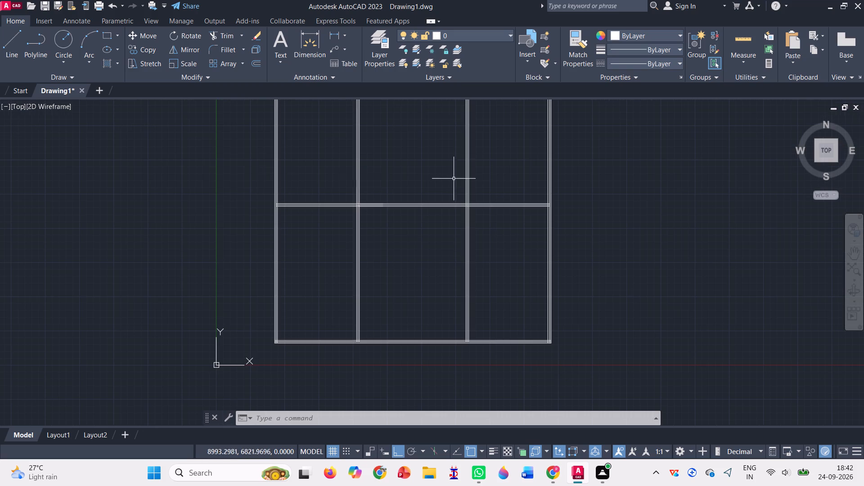
pyautogui.click(9, 51)
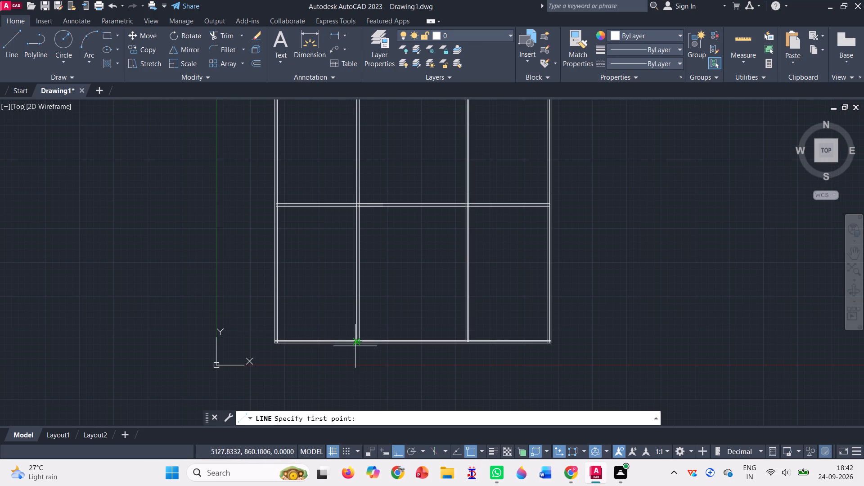
pyautogui.scroll(1, 358, 343)
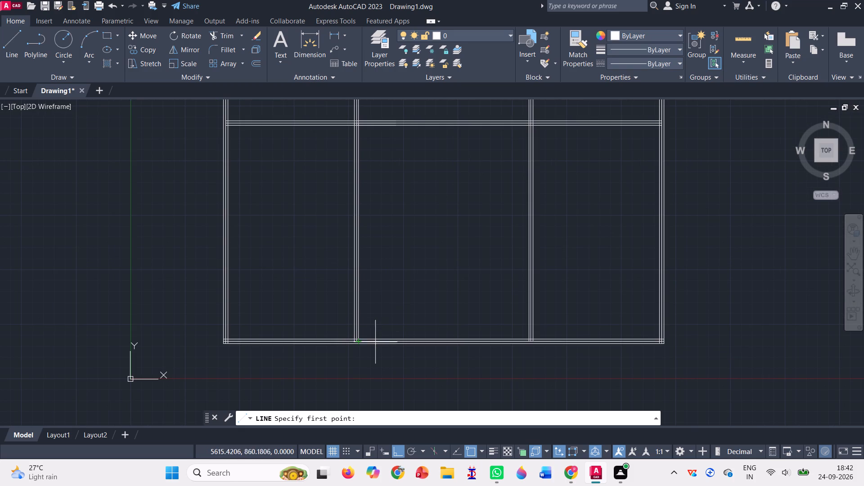
pyautogui.scroll(6, 352, 344)
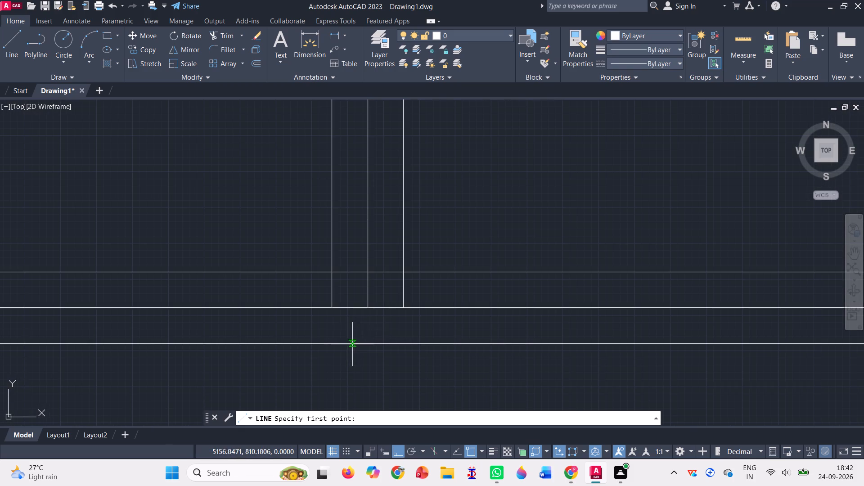
pyautogui.click(369, 307)
pyautogui.scroll(-4, 369, 307)
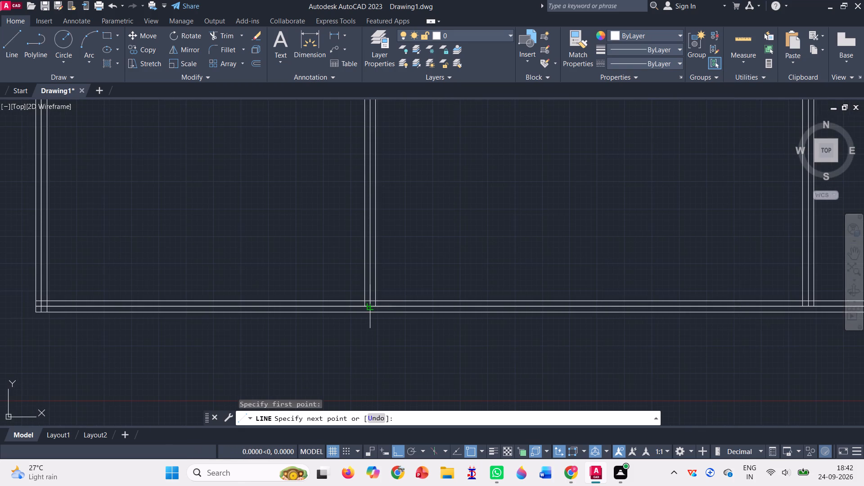
pyautogui.scroll(-1, 369, 307)
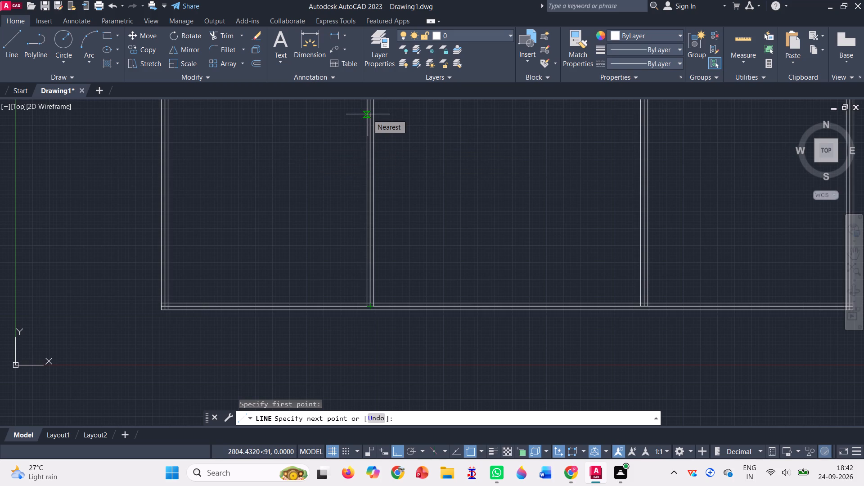
pyautogui.write('15')
pyautogui.write('00')
pyautogui.press('Return')
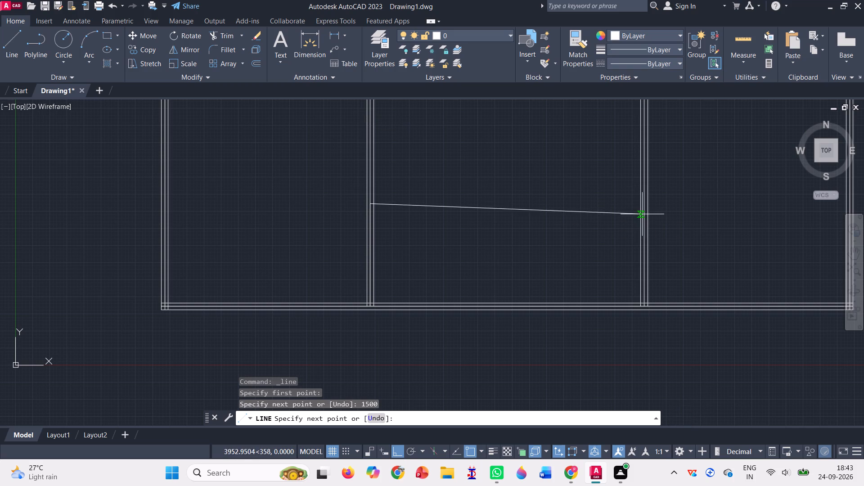
pyautogui.scroll(5, 646, 201)
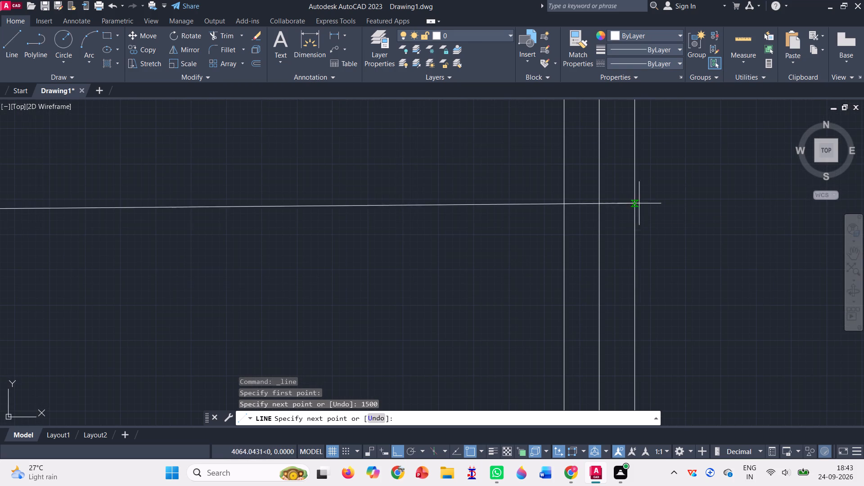
pyautogui.click(597, 230)
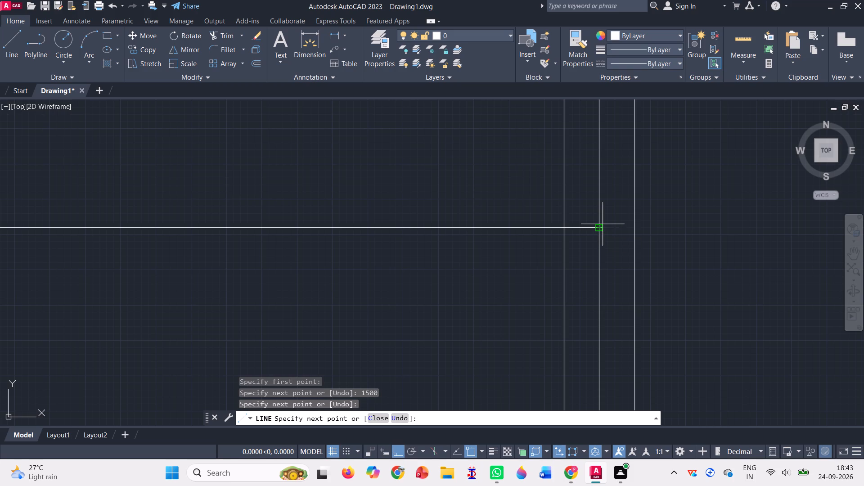
pyautogui.press('Escape')
# Copy the new horizontal centreline in the lower middle room 50 upward and 50 downward.
pyautogui.scroll(-4, 410, 249)
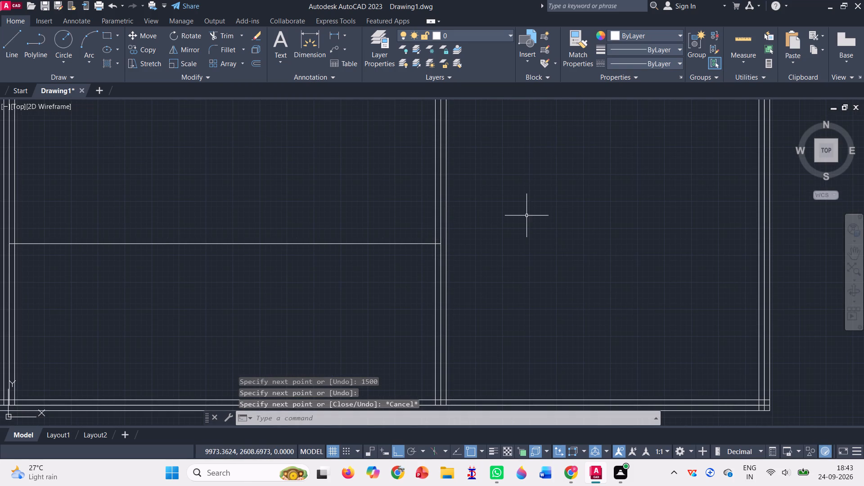
pyautogui.scroll(-1, 526, 216)
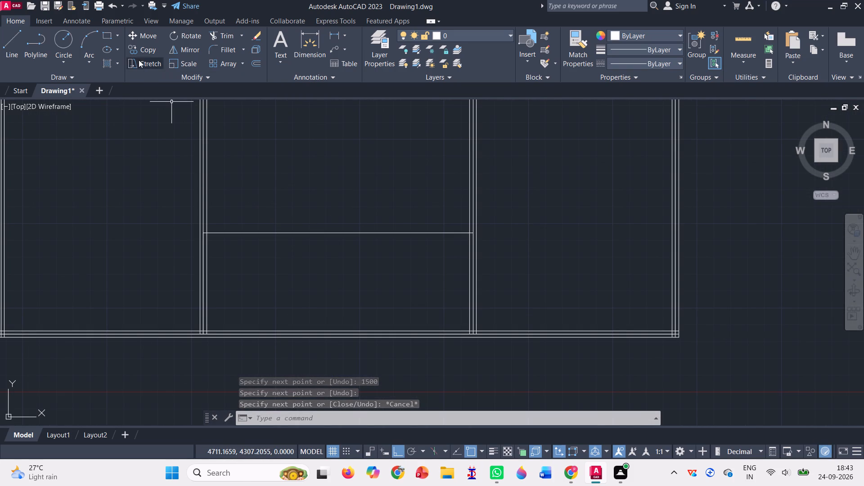
pyautogui.click(144, 48)
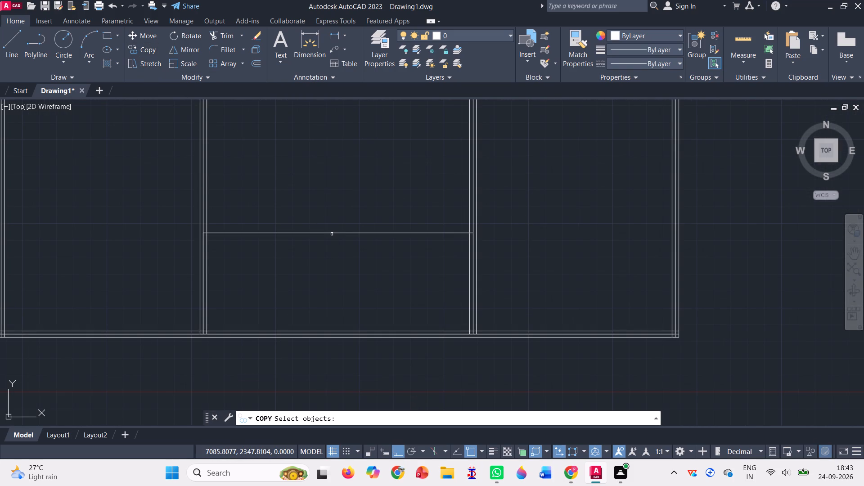
pyautogui.click(337, 232)
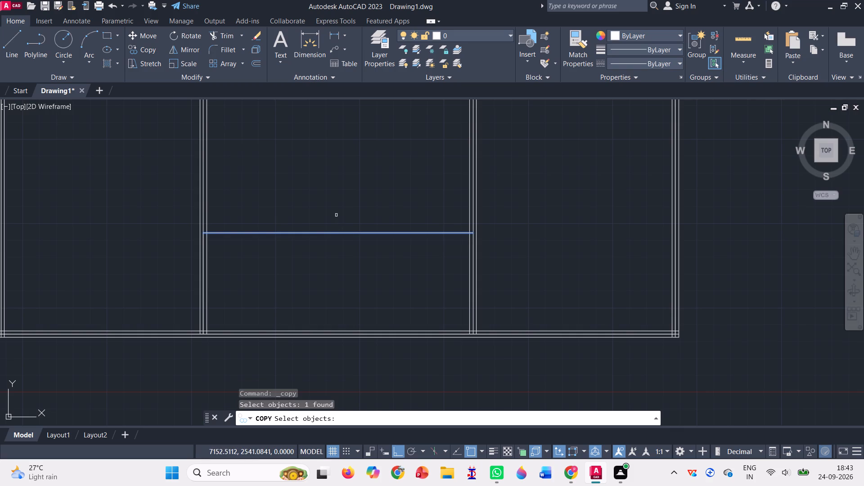
pyautogui.press('Return')
pyautogui.click(334, 231)
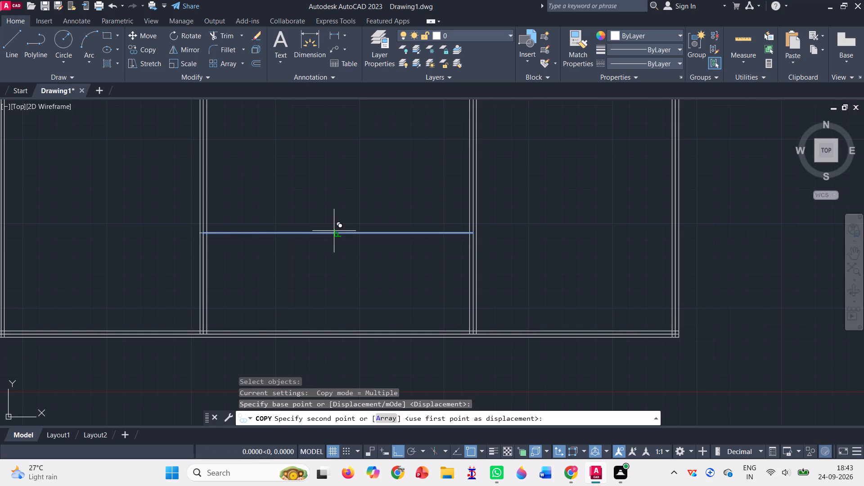
pyautogui.write('50')
pyautogui.press('Return')
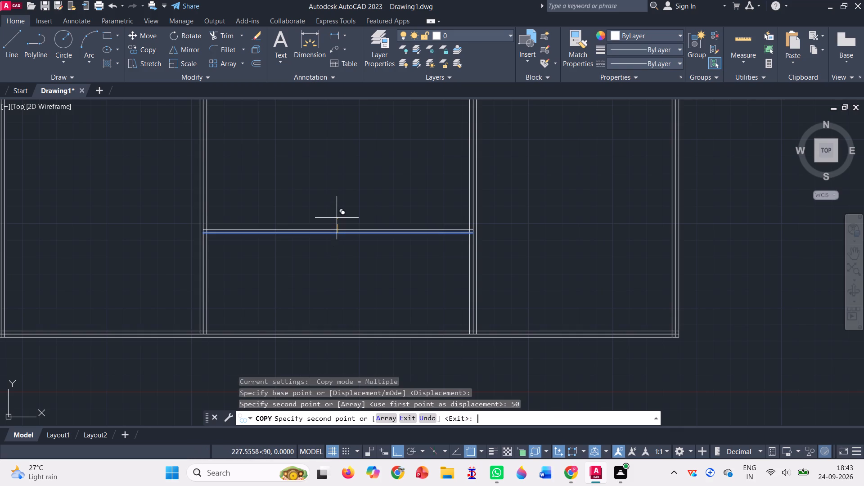
pyautogui.write('50')
pyautogui.press('Return')
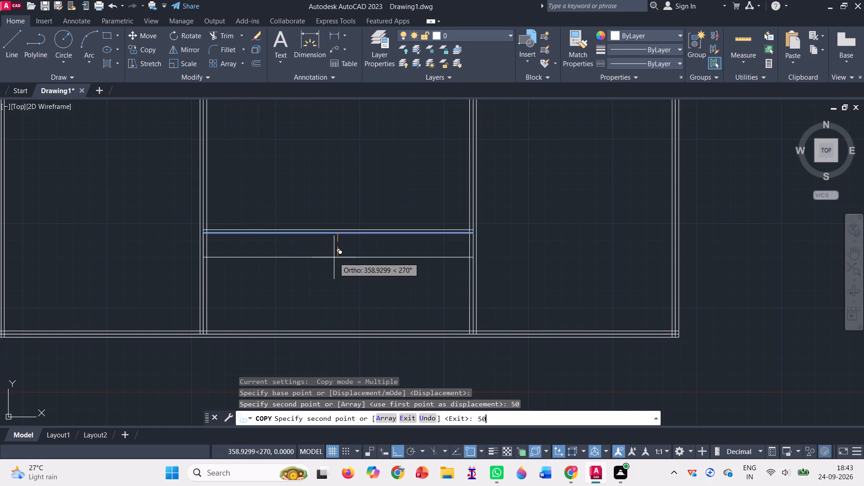
pyautogui.scroll(-3, 334, 257)
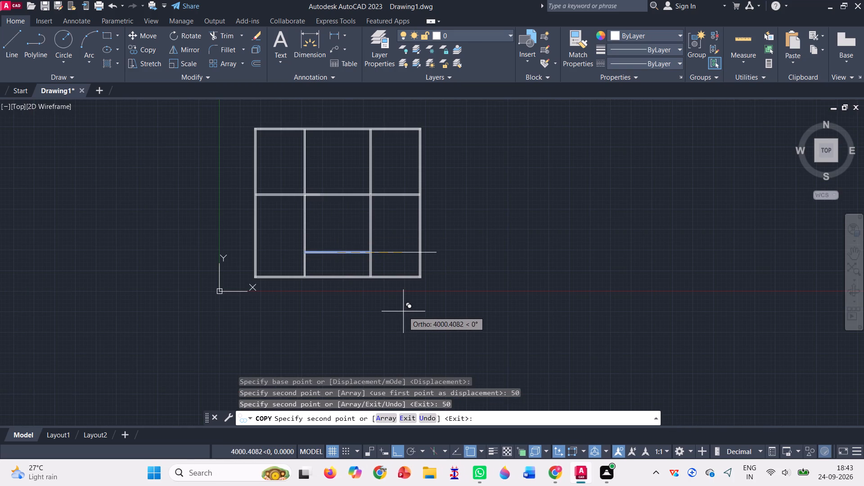
pyautogui.press('Escape')
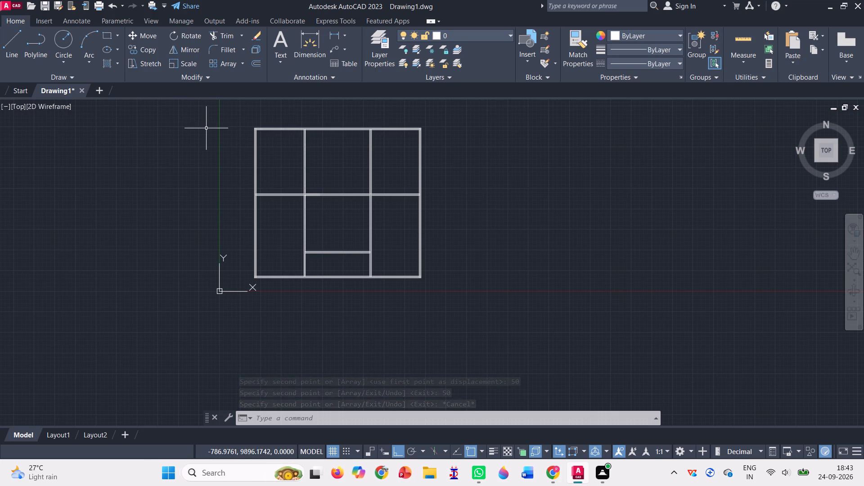
# Draw a closed 2000 by 100 horizontal rectangle from lines in the empty space to the right of the floor plan.
pyautogui.scroll(1, 206, 127)
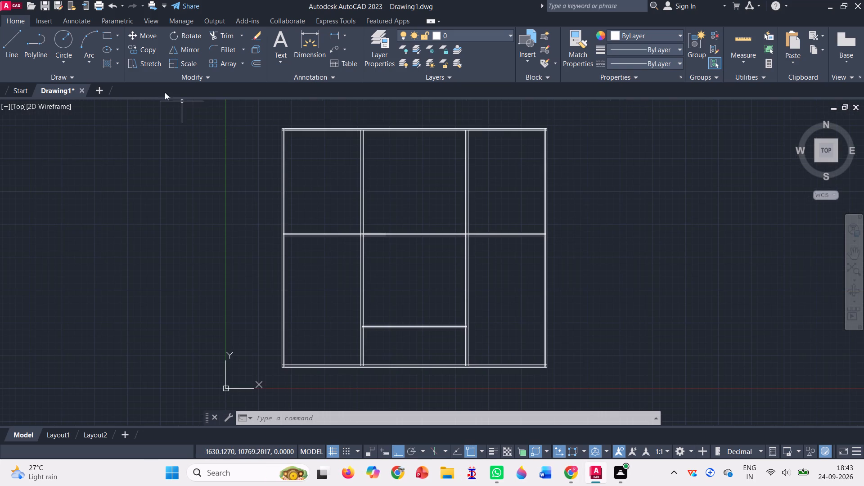
pyautogui.click(9, 45)
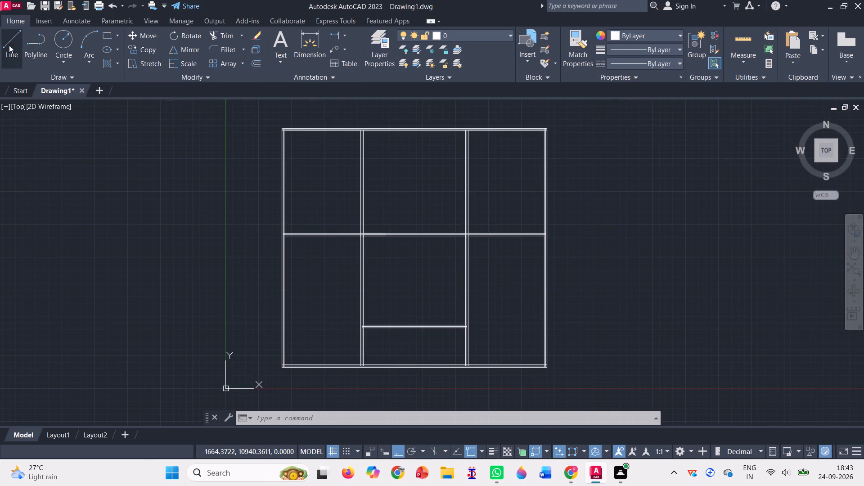
pyautogui.click(585, 173)
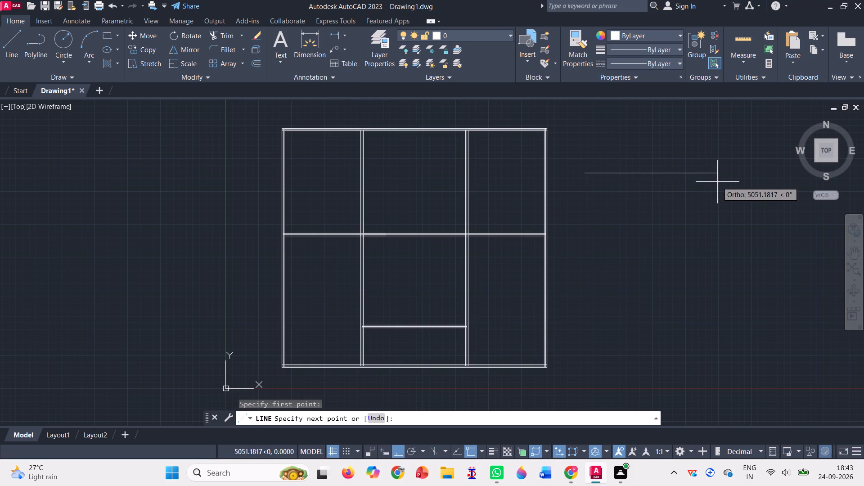
pyautogui.write('10')
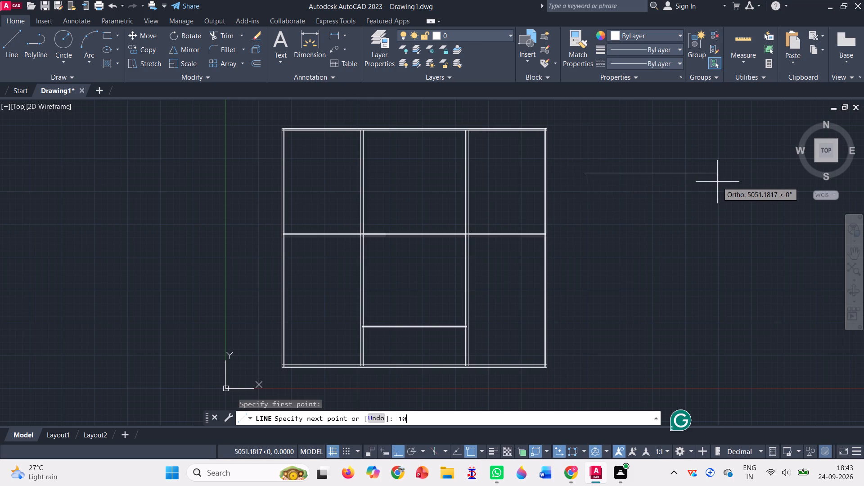
pyautogui.press('BackSpace')
pyautogui.press('BackSpace')
pyautogui.write('2000')
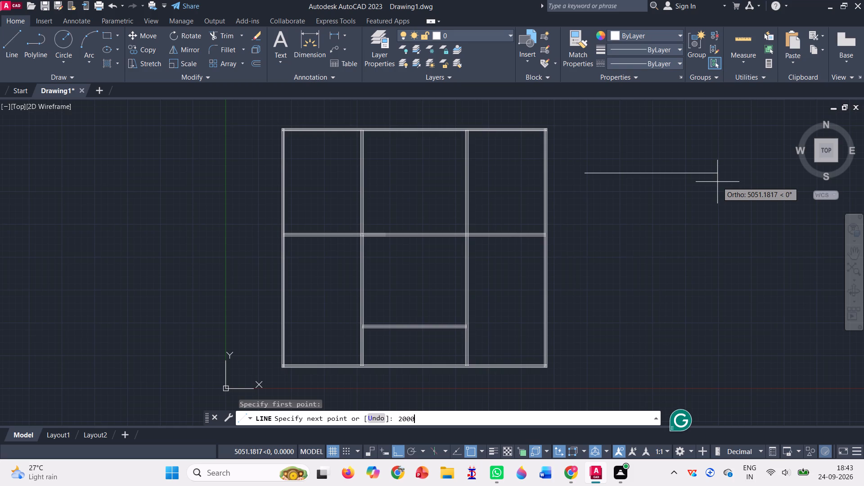
pyautogui.press('Return')
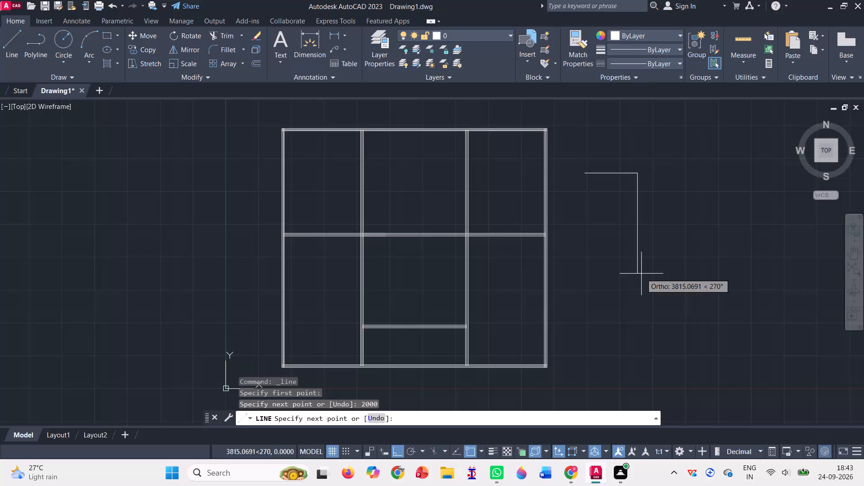
pyautogui.write('100')
pyautogui.press('Return')
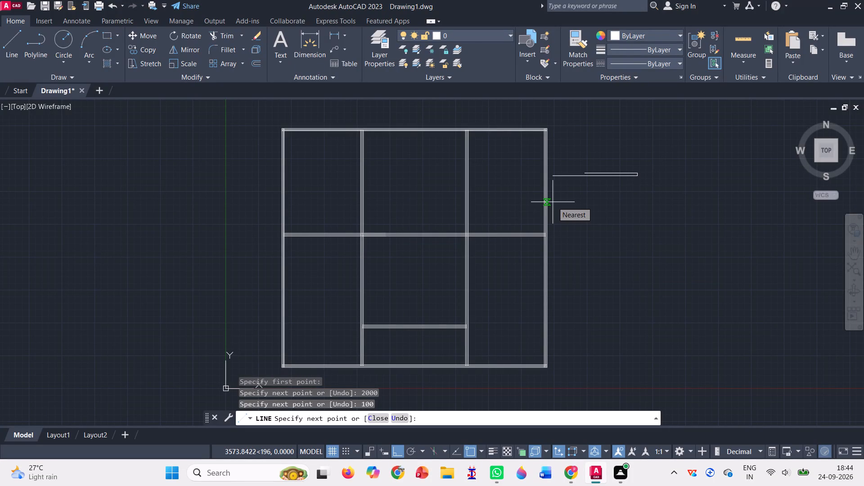
pyautogui.write('2000')
pyautogui.press('Return')
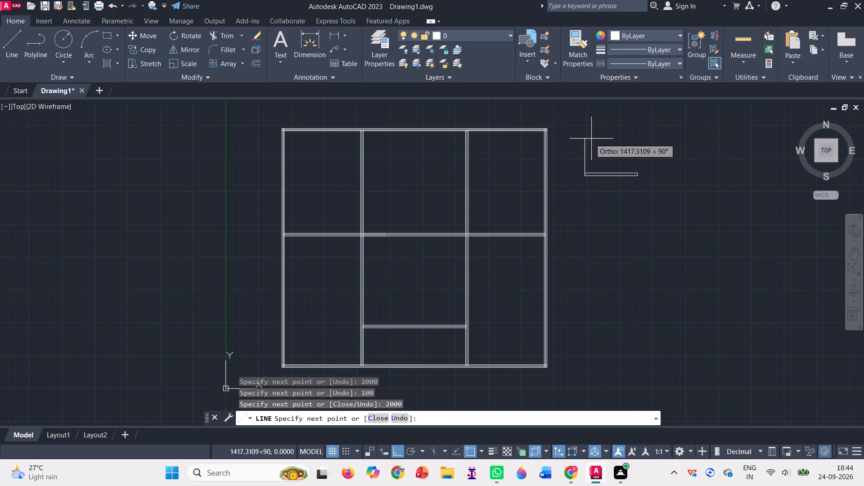
pyautogui.write('100')
pyautogui.press('Return')
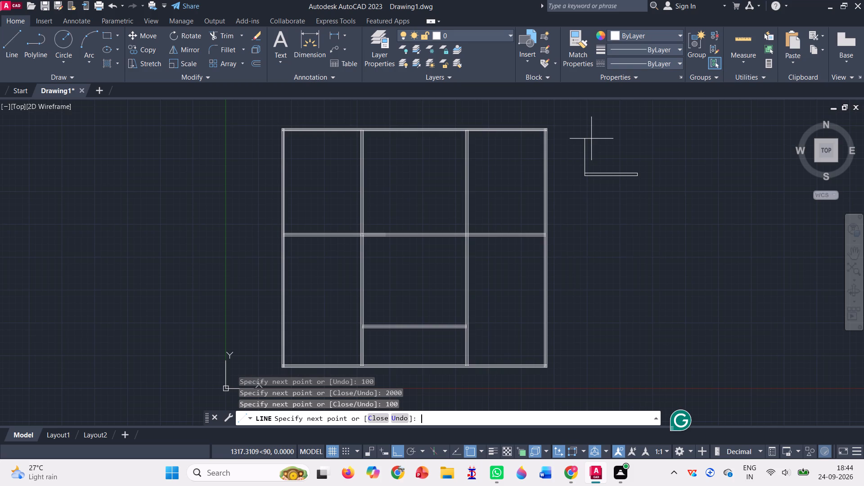
pyautogui.press('Return')
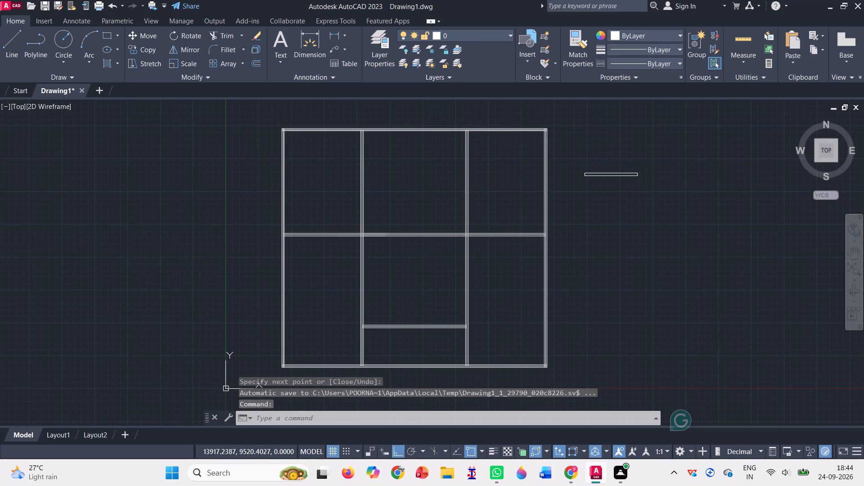
# Turn Ortho off and copy the 2000 by 100 rectangle by its upper-left corner into the upper-right room's top outer wall.
pyautogui.click(147, 49)
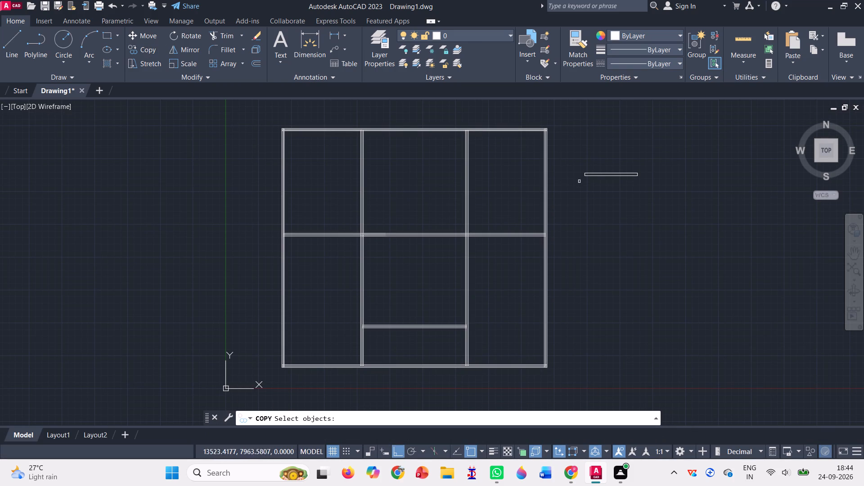
pyautogui.moveTo(578, 181); pyautogui.dragTo(662, 201)
pyautogui.press('Return')
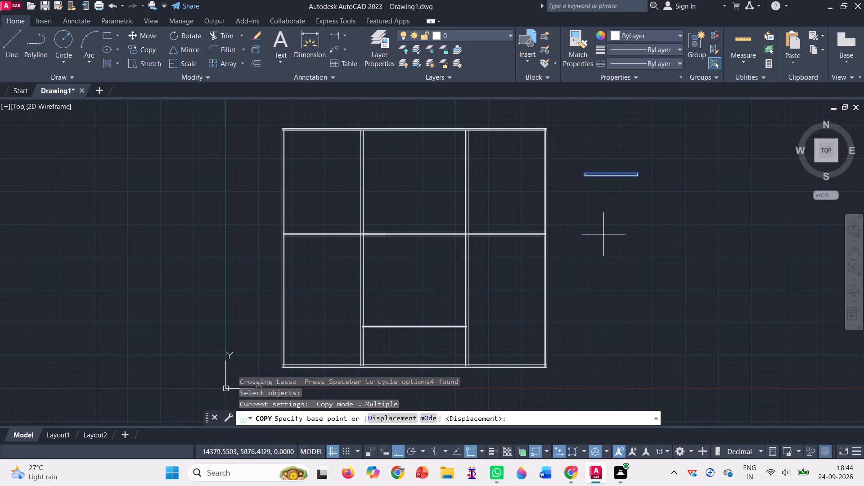
pyautogui.scroll(2, 584, 163)
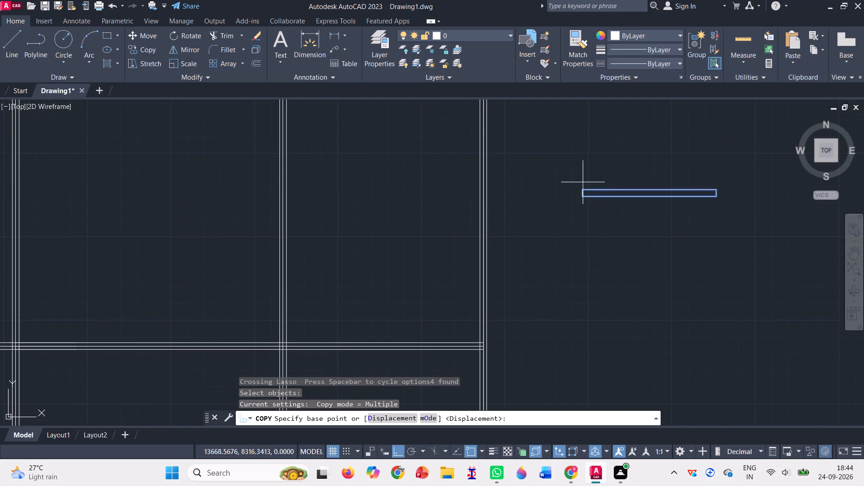
pyautogui.click(584, 187)
pyautogui.scroll(-3, 588, 182)
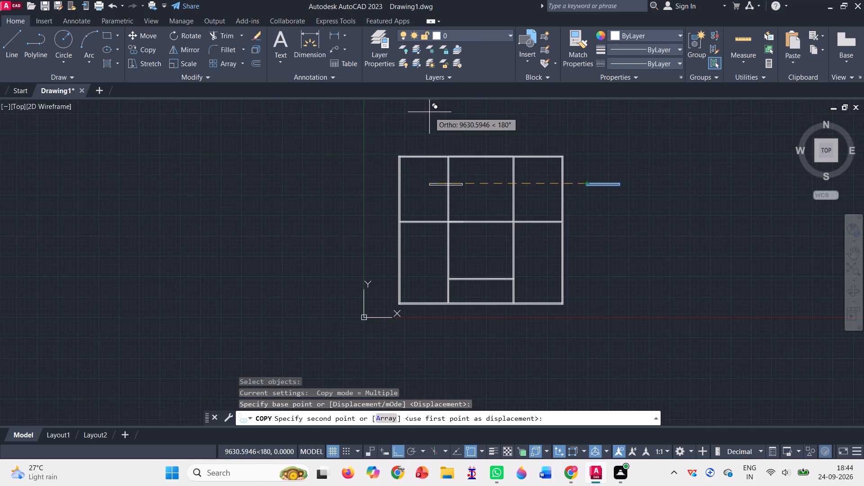
pyautogui.click(394, 454)
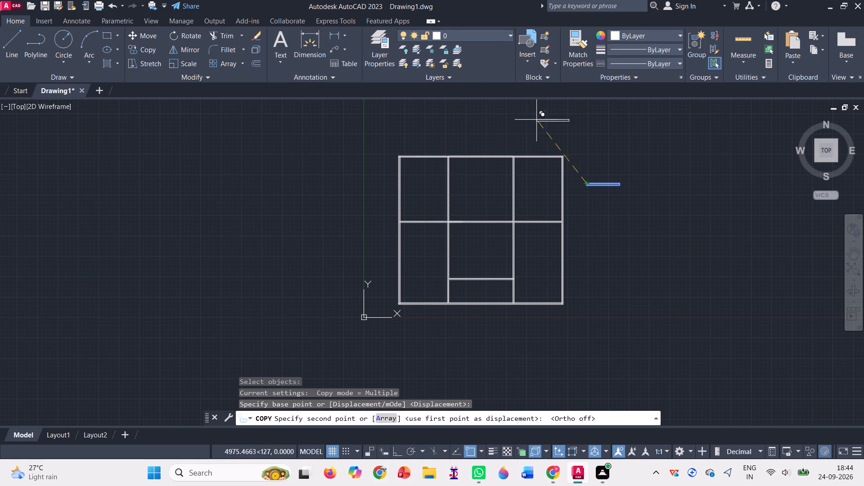
pyautogui.scroll(5, 531, 151)
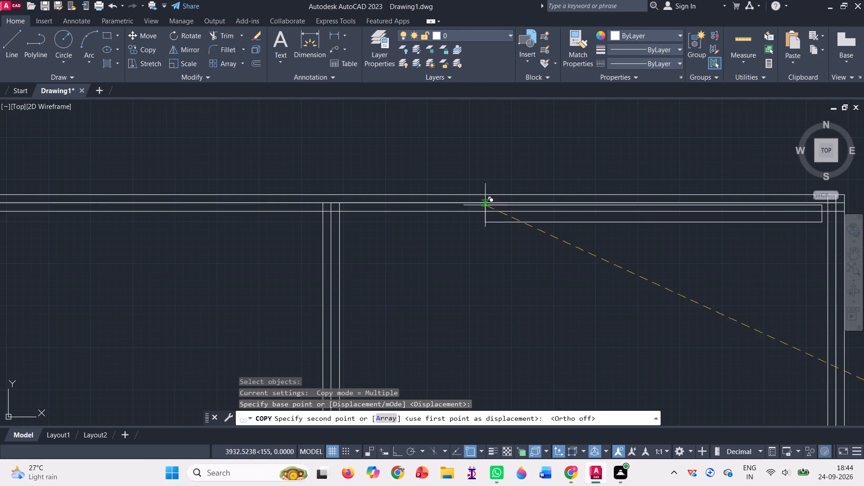
pyautogui.click(416, 193)
# Place two more copies of the rectangle in the top outer wall, one at the upper-middle room and one at the upper-left room.
pyautogui.scroll(-3, 419, 191)
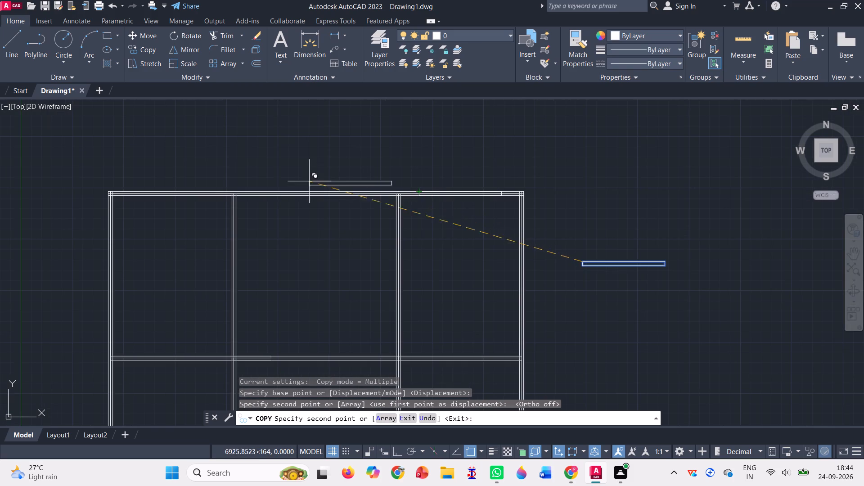
pyautogui.scroll(4, 268, 182)
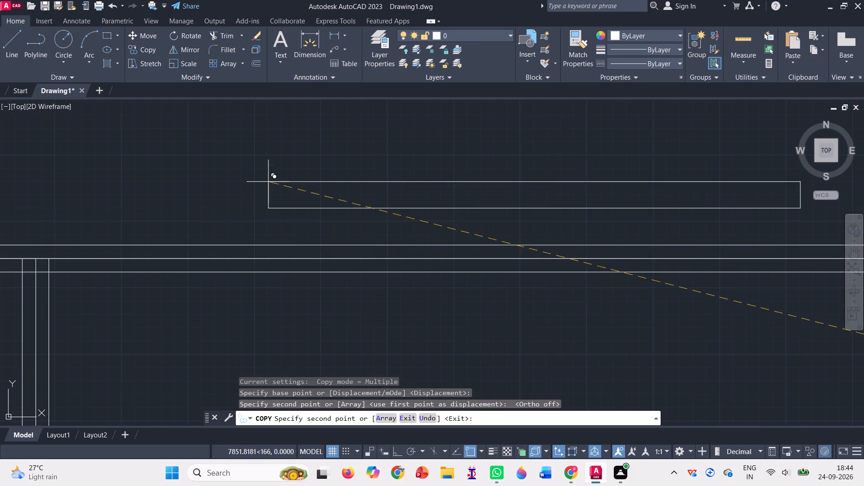
pyautogui.scroll(-3, 231, 210)
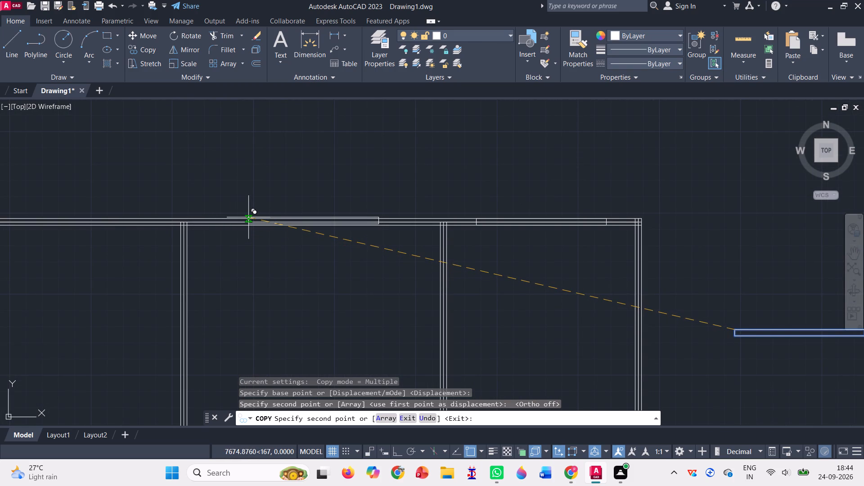
pyautogui.click(248, 217)
pyautogui.scroll(-2, 434, 187)
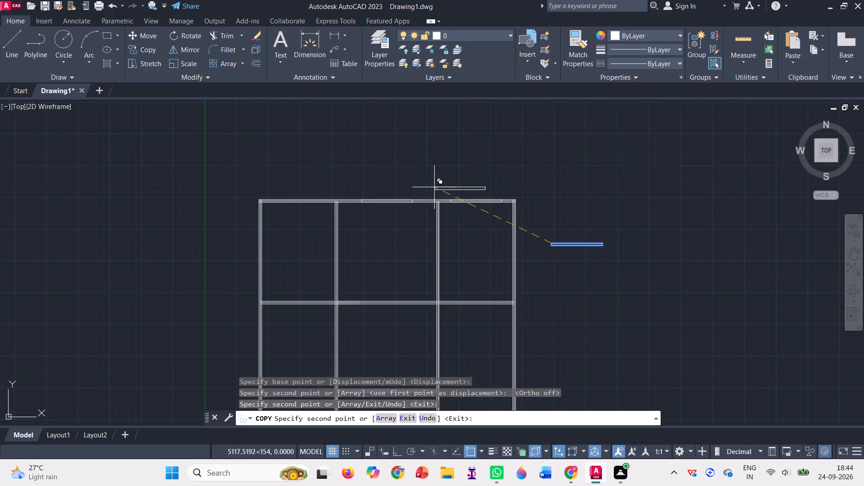
pyautogui.scroll(1, 270, 205)
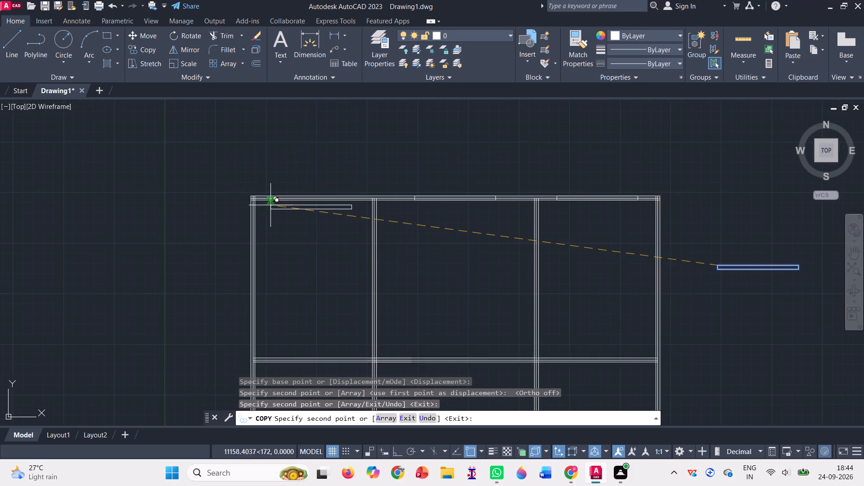
pyautogui.scroll(2, 270, 205)
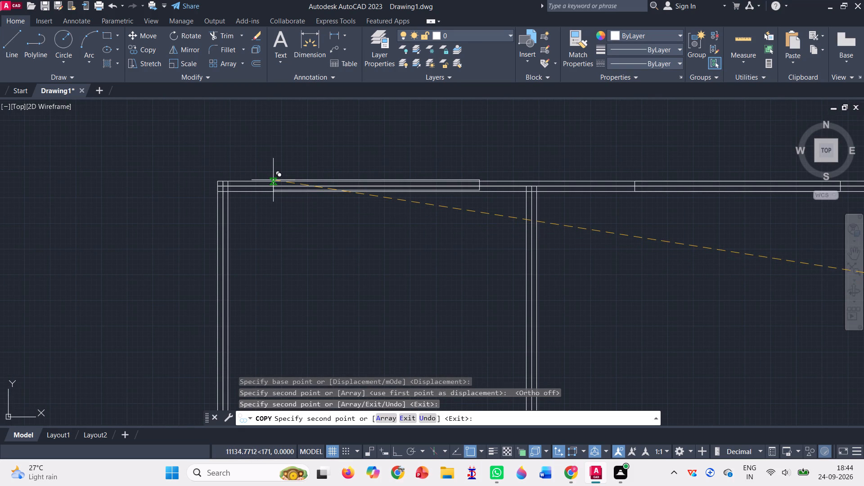
pyautogui.click(271, 181)
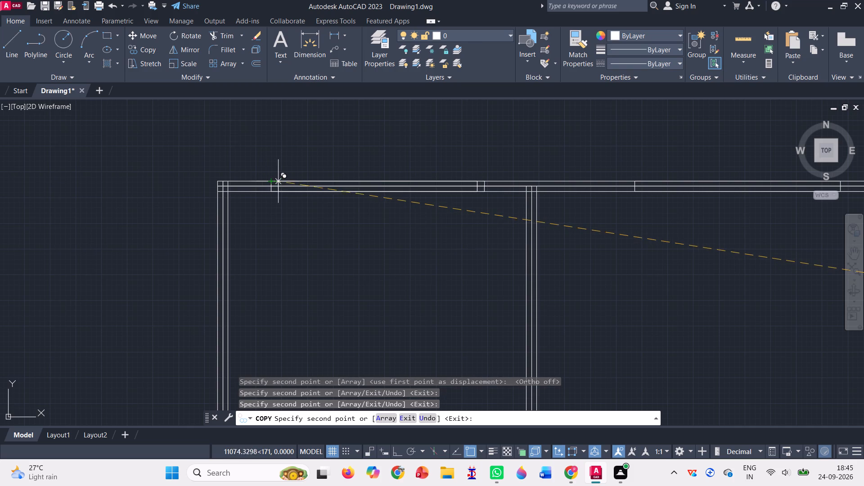
# Place another copy of the rectangle in the bottom outer wall of the lower-left room.
pyautogui.scroll(-6, 296, 175)
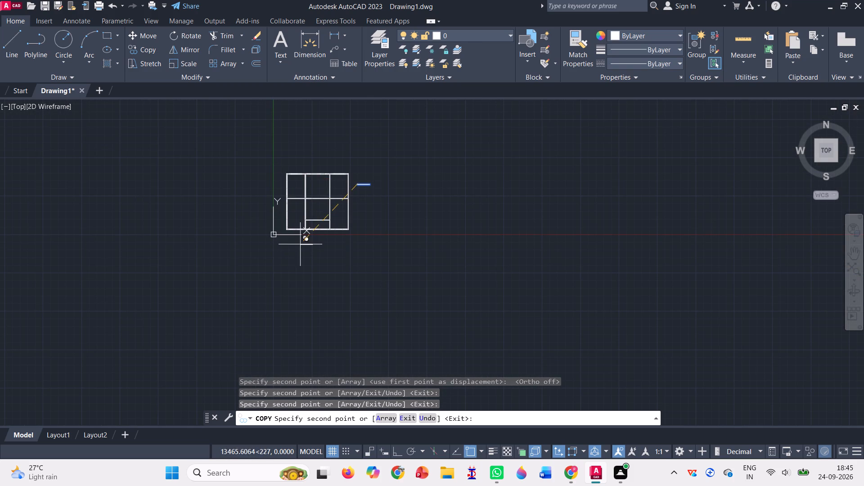
pyautogui.scroll(3, 303, 240)
pyautogui.scroll(3, 256, 194)
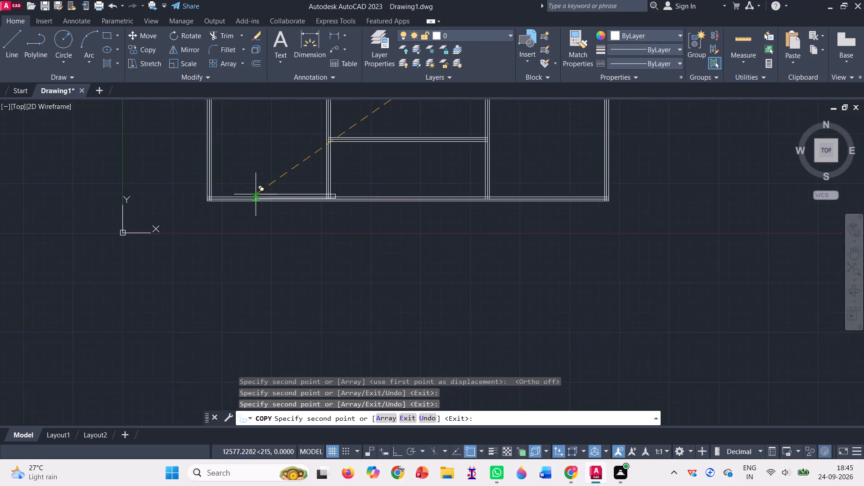
pyautogui.scroll(3, 256, 194)
pyautogui.scroll(-2, 178, 218)
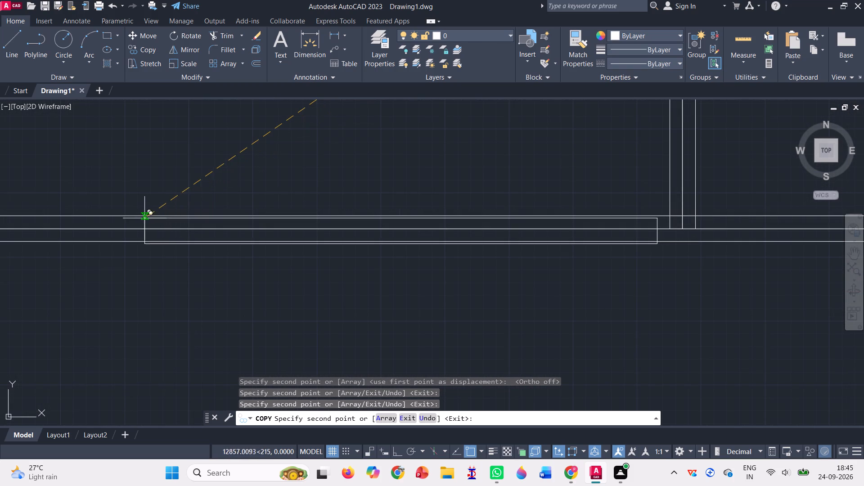
pyautogui.scroll(-1, 144, 218)
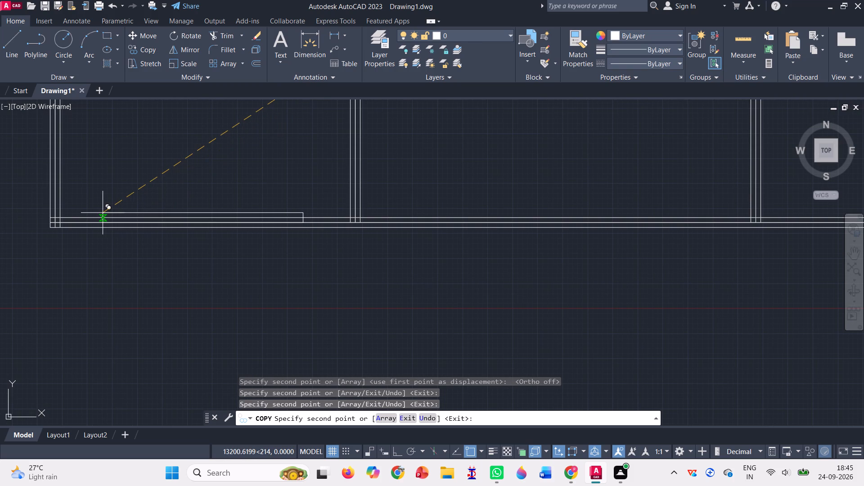
pyautogui.click(103, 214)
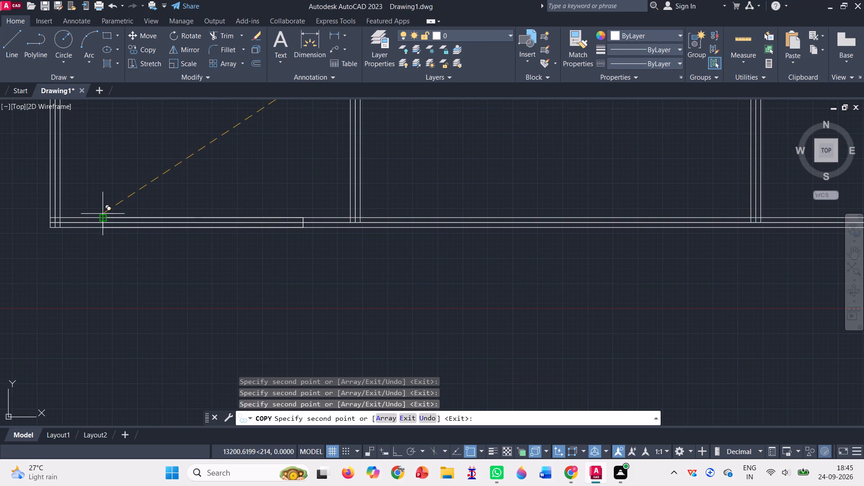
# Place a last copy of the rectangle in the bottom outer wall of the lower-right room and end the copying.
pyautogui.scroll(-1, 134, 193)
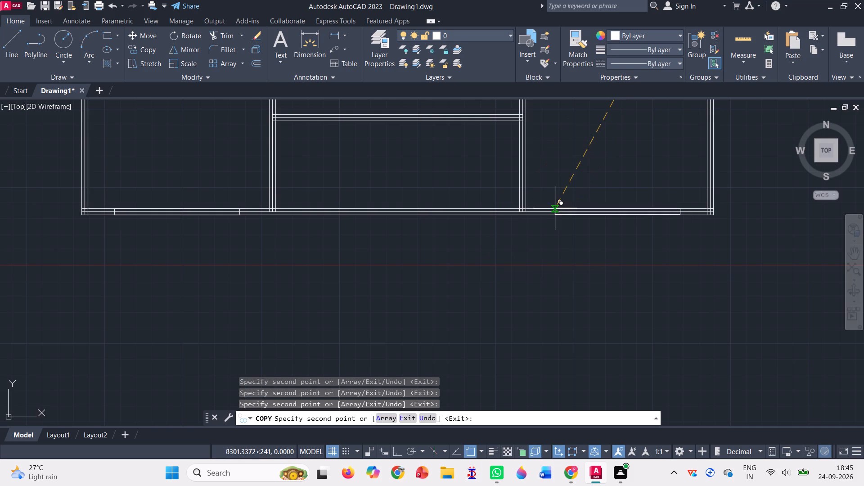
pyautogui.scroll(2, 548, 205)
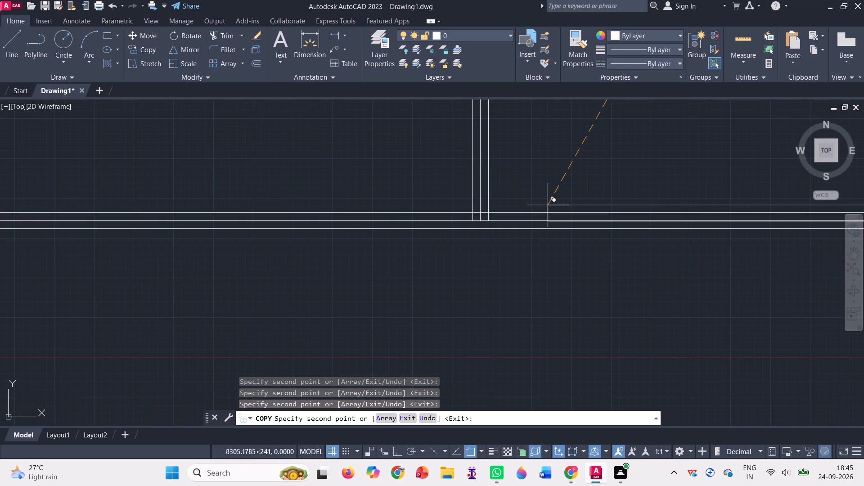
pyautogui.scroll(-1, 534, 207)
pyautogui.scroll(1, 684, 196)
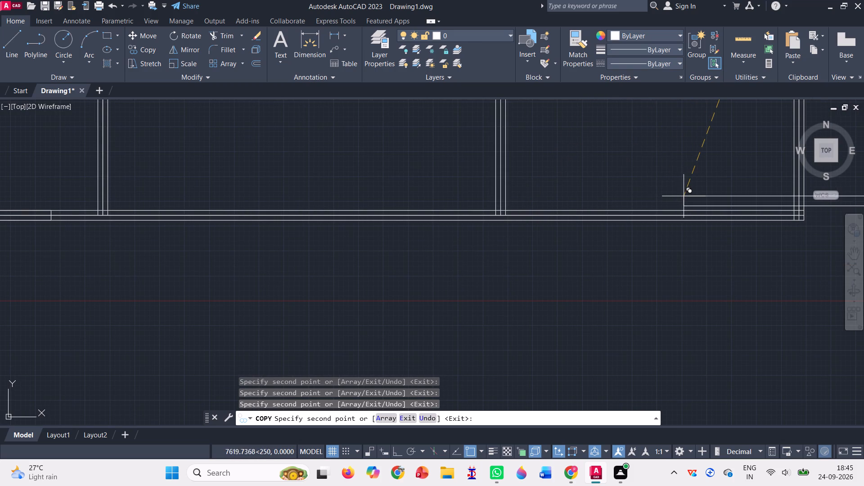
pyautogui.scroll(-1, 206, 203)
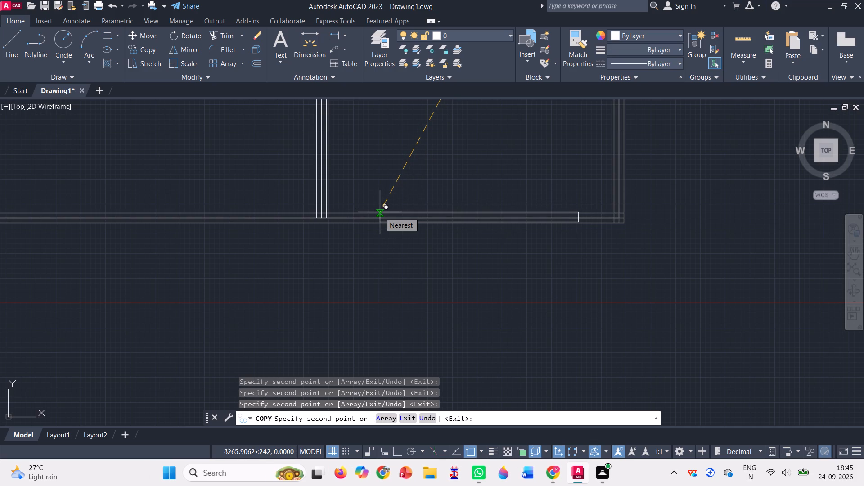
pyautogui.click(380, 212)
pyautogui.scroll(-3, 393, 269)
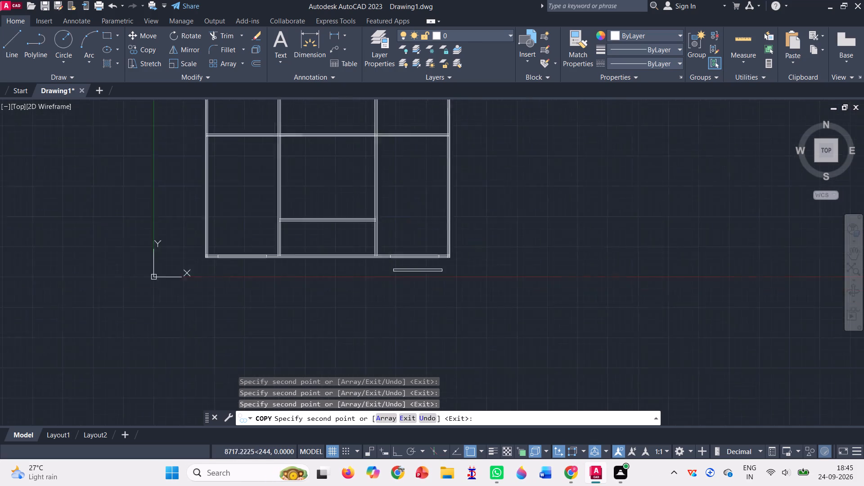
pyautogui.scroll(-2, 393, 269)
pyautogui.press('Escape')
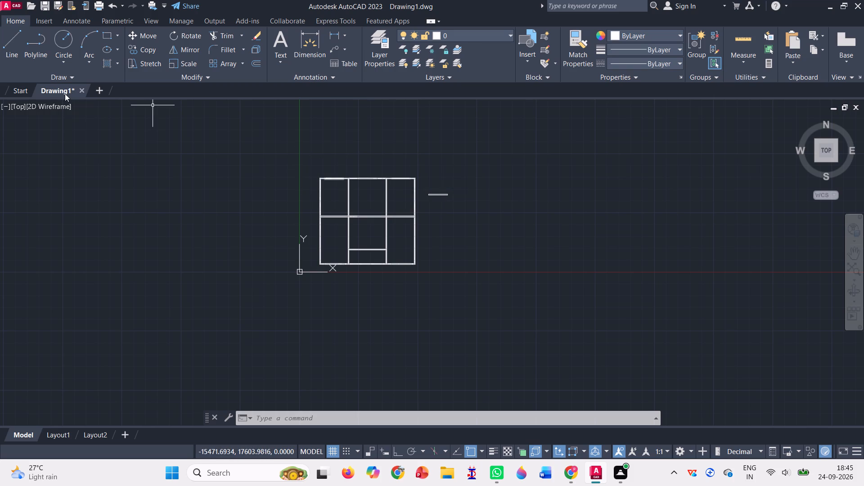
# Draw a line 1000 along the loose rectangle's top edge from its upper-left corner, continuing down to the bottom edge's midpoint.
pyautogui.click(8, 43)
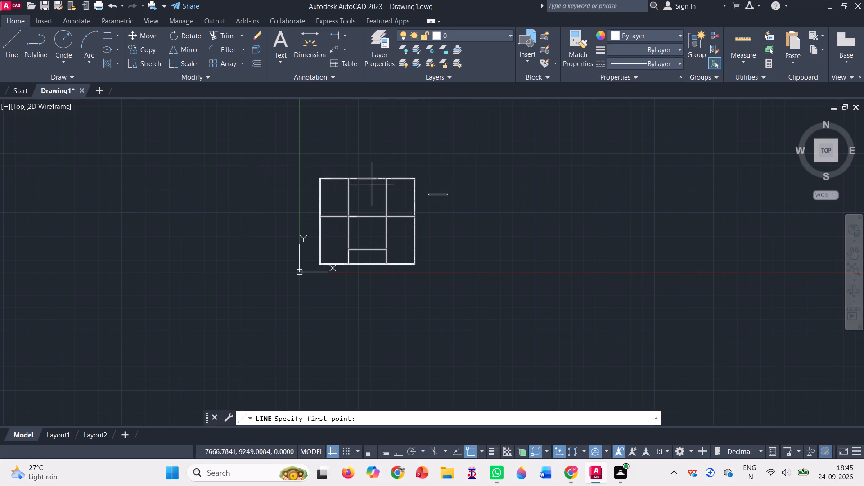
pyautogui.scroll(4, 410, 196)
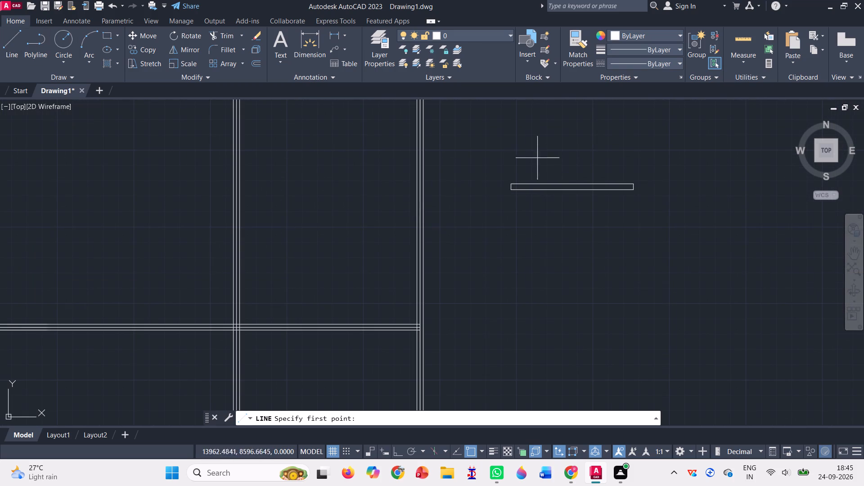
pyautogui.scroll(2, 582, 175)
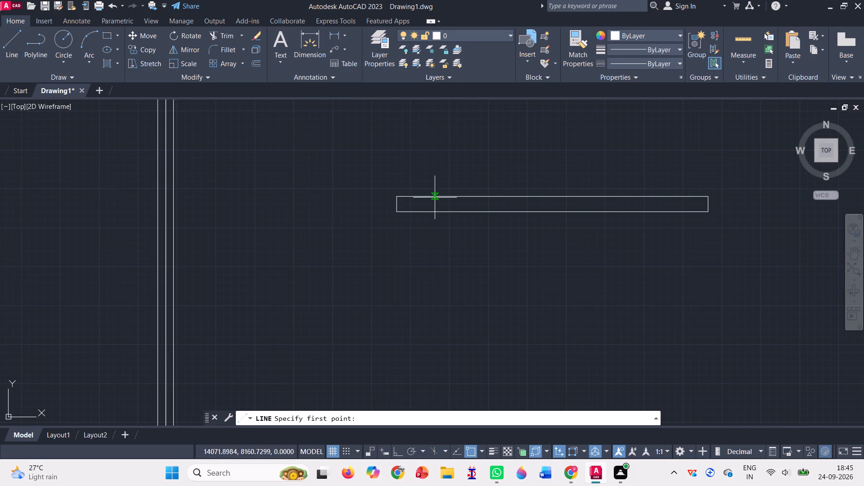
pyautogui.click(395, 199)
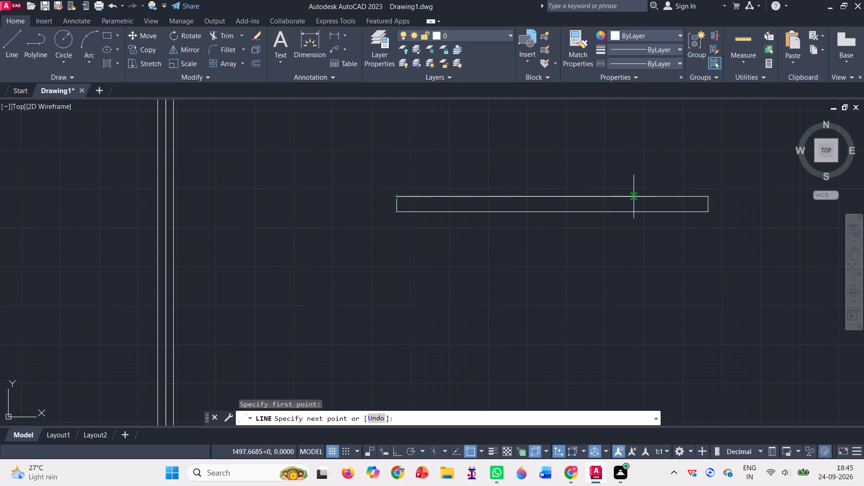
pyautogui.write('1000')
pyautogui.press('Return')
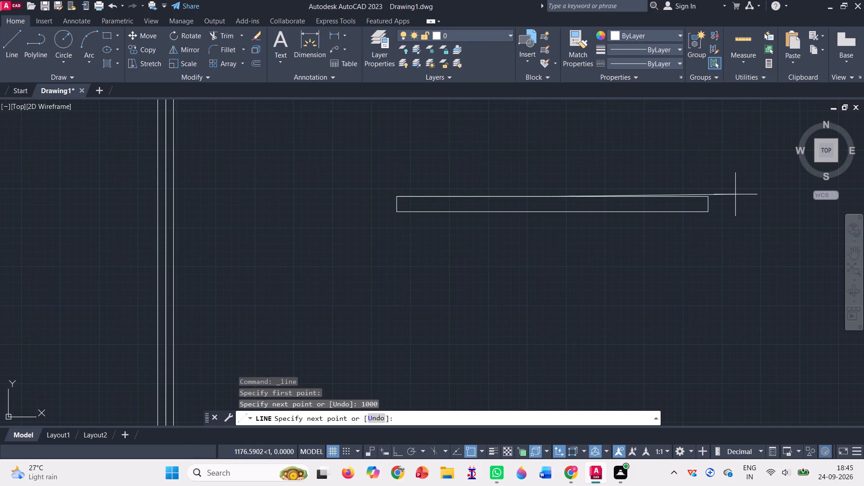
pyautogui.click(554, 212)
pyautogui.press('Escape')
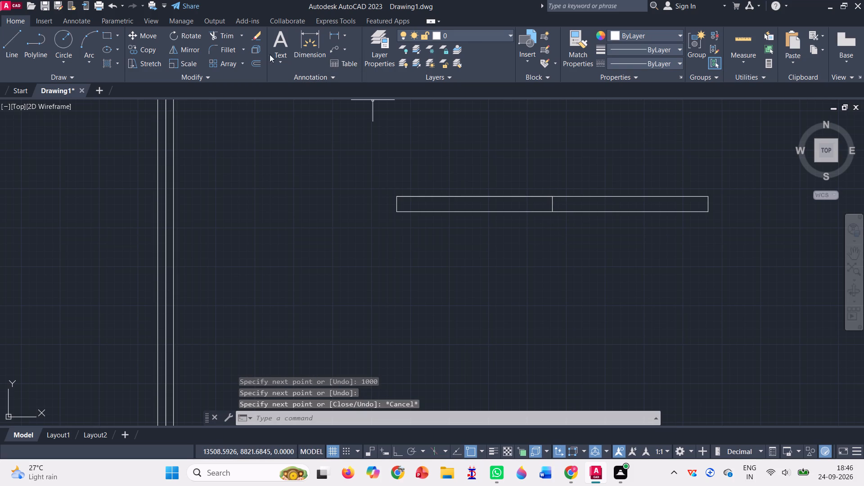
# Trim the loose rectangle's top and bottom edges to the right of the middle dividing line.
pyautogui.click(218, 35)
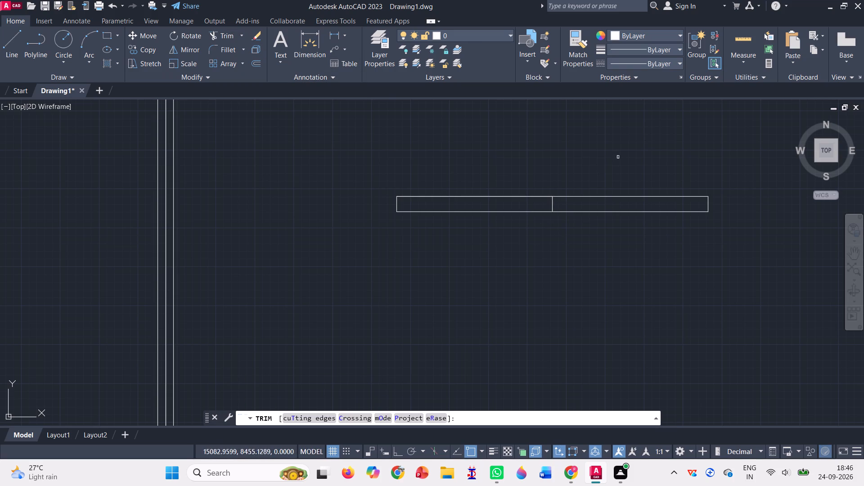
pyautogui.moveTo(620, 157); pyautogui.dragTo(615, 278)
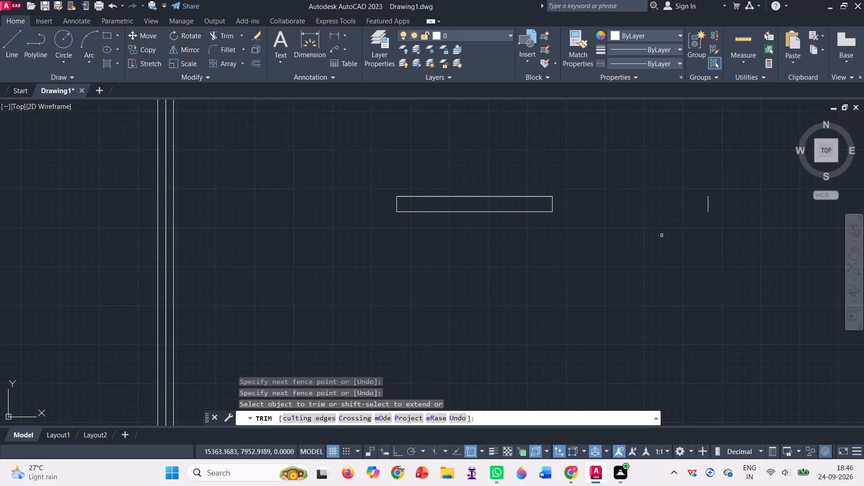
# Delete the leftover short vertical line to the right of the shortened rectangle.
pyautogui.click(696, 207)
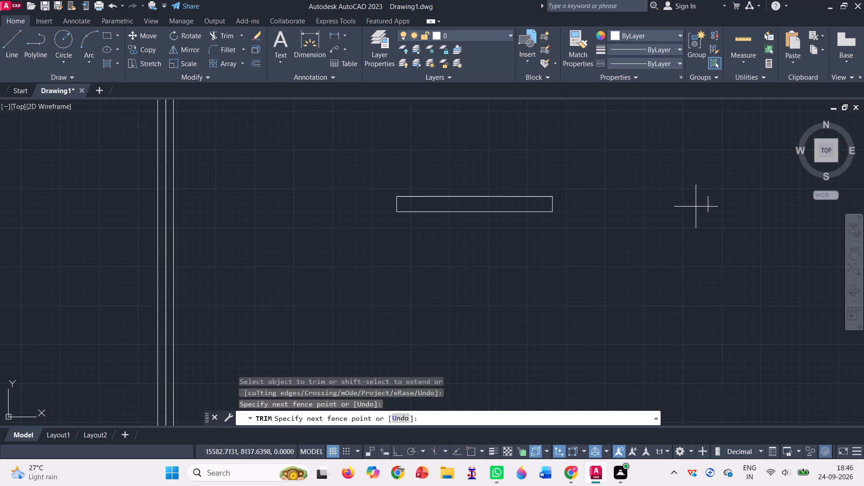
pyautogui.moveTo(696, 207); pyautogui.dragTo(722, 206)
pyautogui.press('Escape')
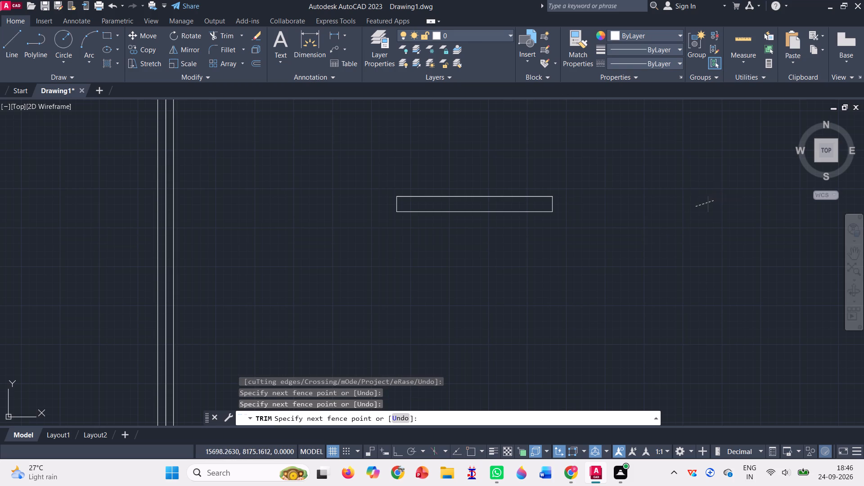
pyautogui.moveTo(709, 201); pyautogui.dragTo(707, 206)
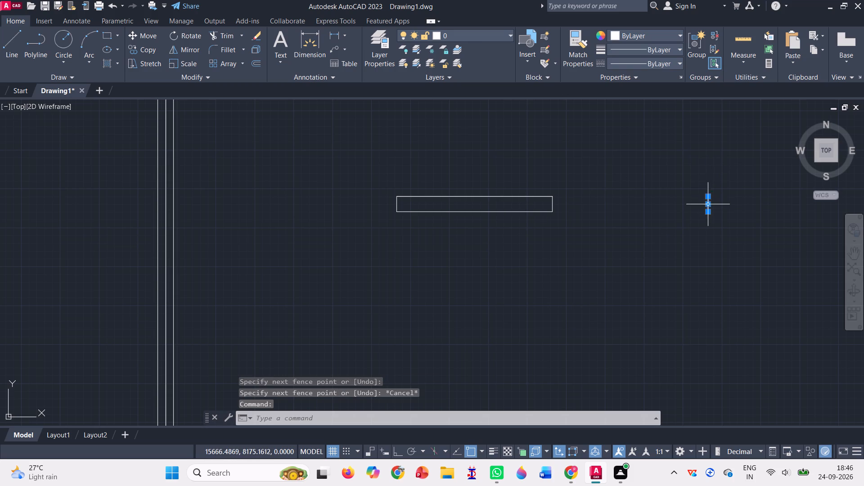
pyautogui.moveTo(707, 206); pyautogui.dragTo(705, 207)
pyautogui.press('Delete')
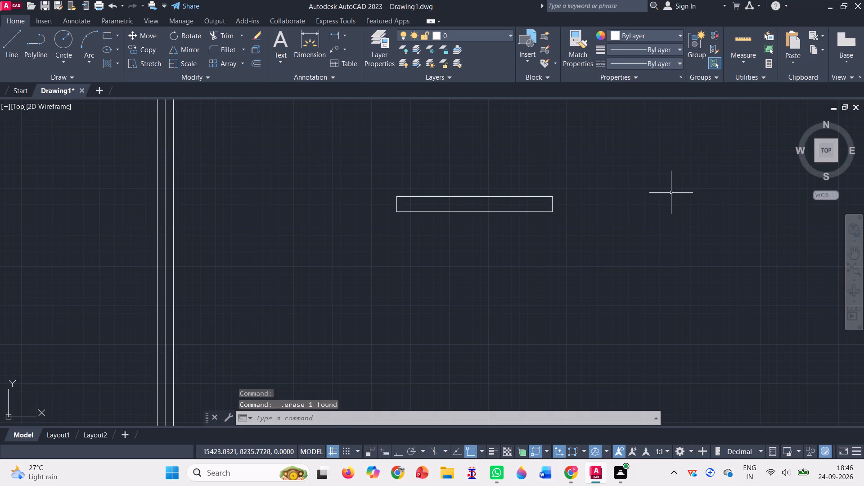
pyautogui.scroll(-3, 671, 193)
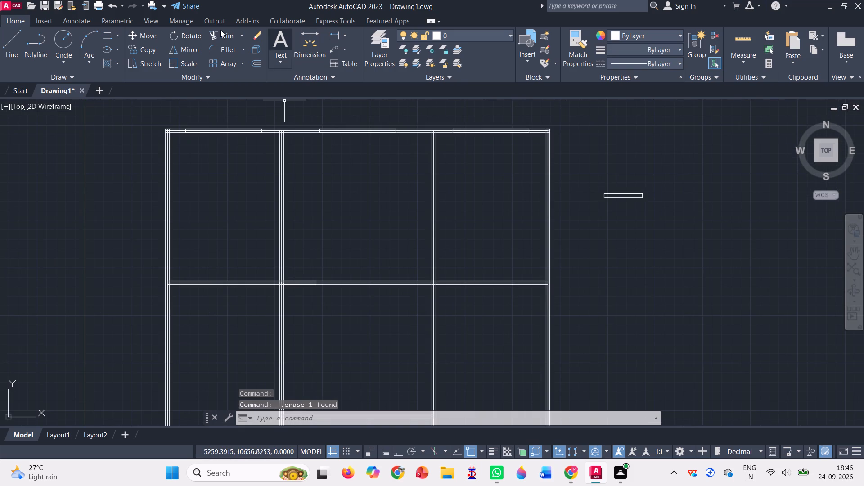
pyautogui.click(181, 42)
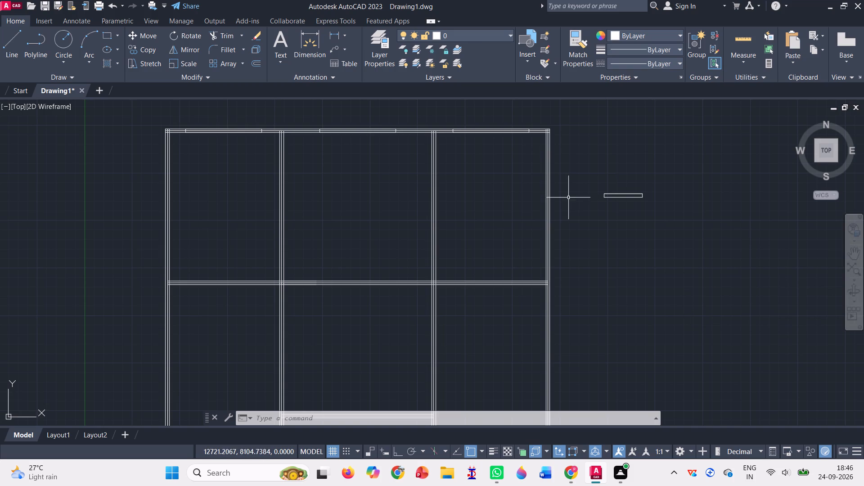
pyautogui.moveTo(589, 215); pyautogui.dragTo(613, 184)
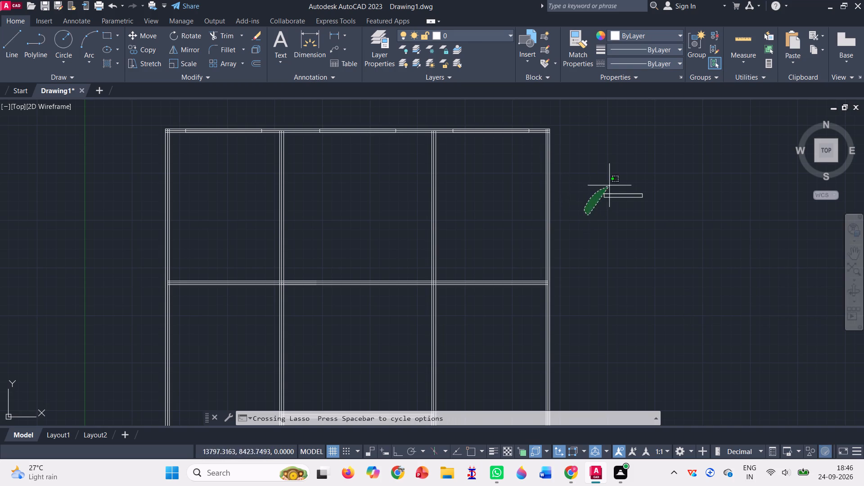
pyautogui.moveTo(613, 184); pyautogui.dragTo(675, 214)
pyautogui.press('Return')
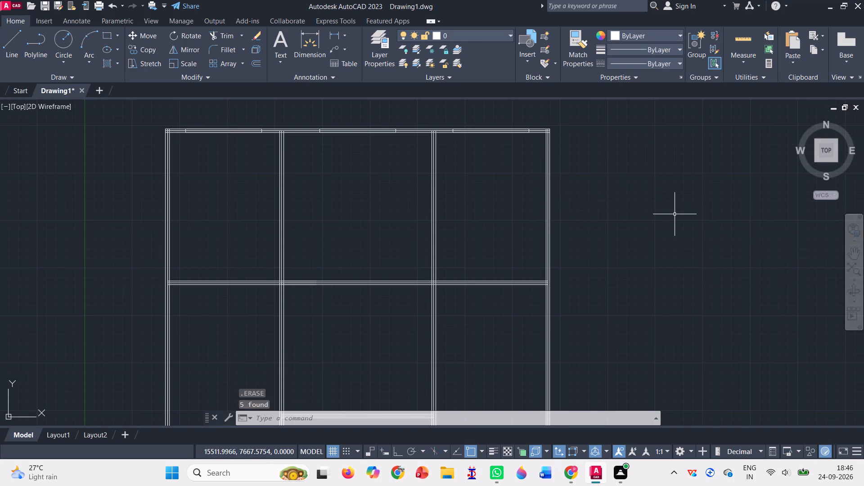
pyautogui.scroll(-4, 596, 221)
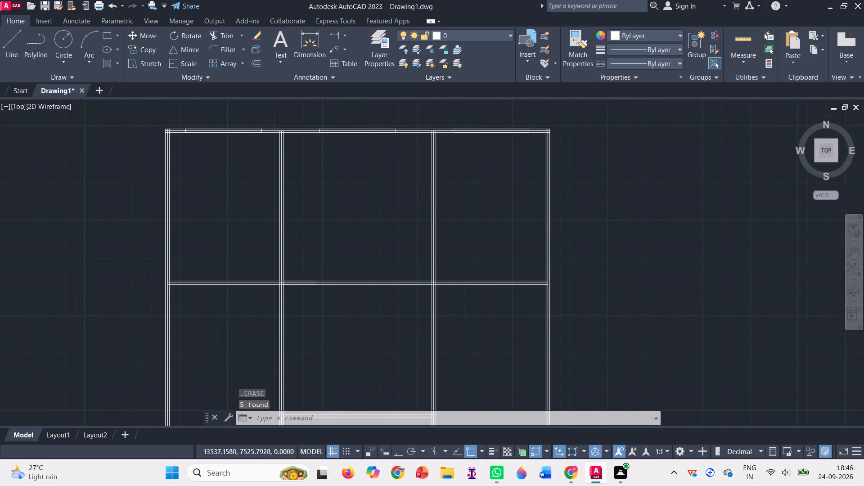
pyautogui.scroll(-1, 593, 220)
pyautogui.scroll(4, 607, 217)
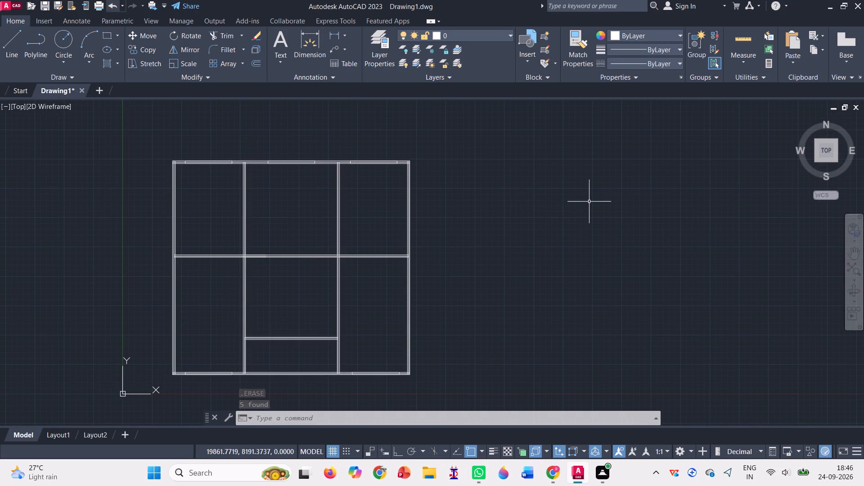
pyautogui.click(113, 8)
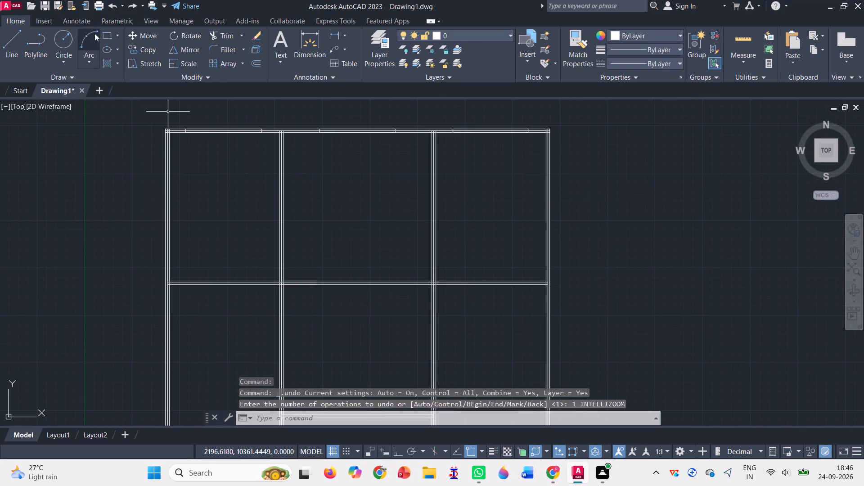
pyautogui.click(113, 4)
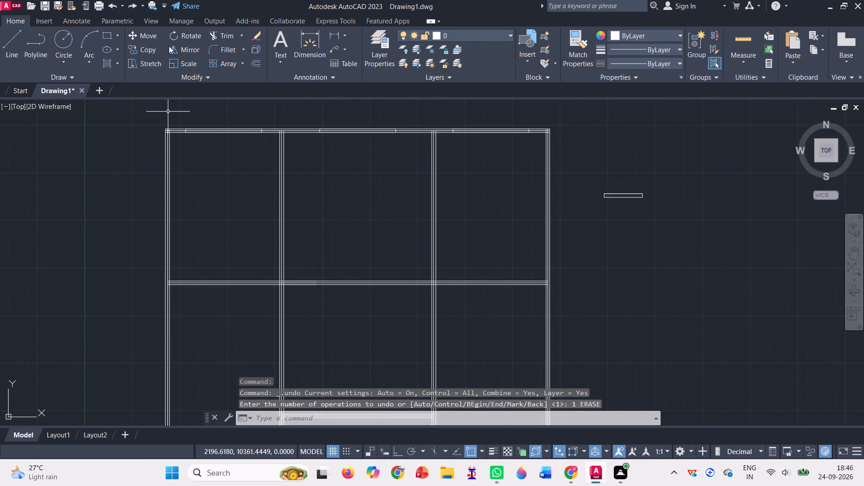
# Rotate the loose 1000 by 100 rectangle 270° about its right end with Ortho on, so it stands vertical.
pyautogui.click(194, 33)
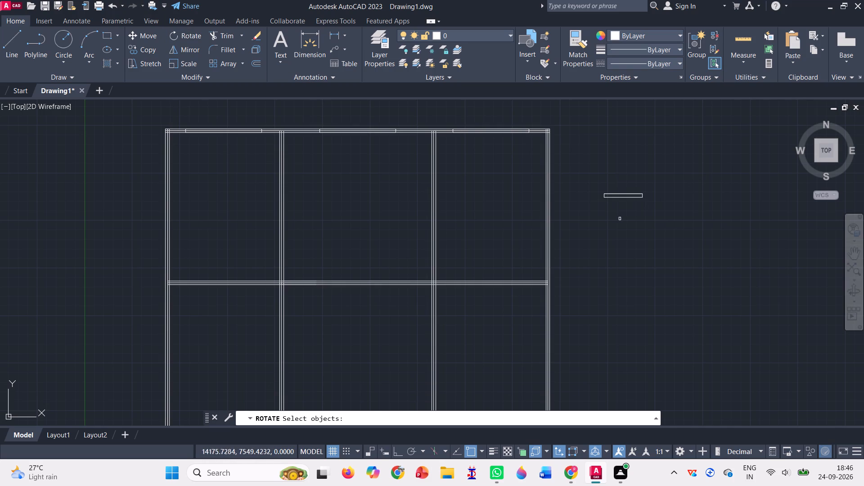
pyautogui.moveTo(618, 220); pyautogui.dragTo(669, 199)
pyautogui.press('Return')
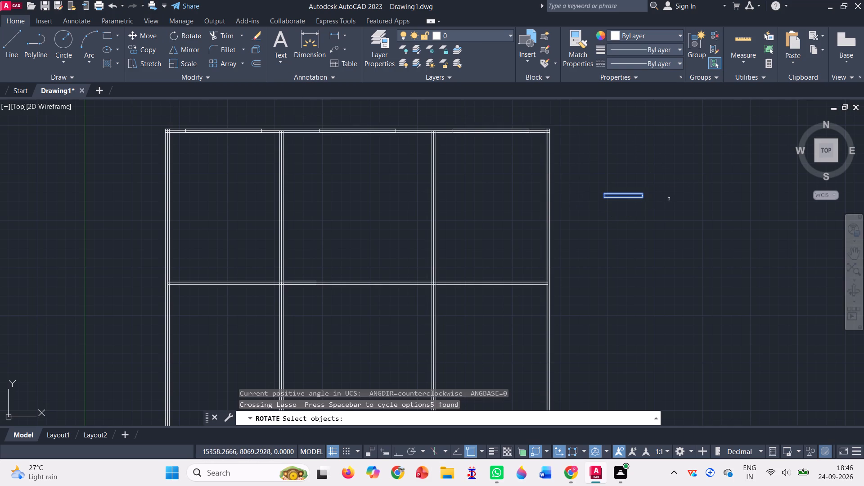
pyautogui.click(640, 195)
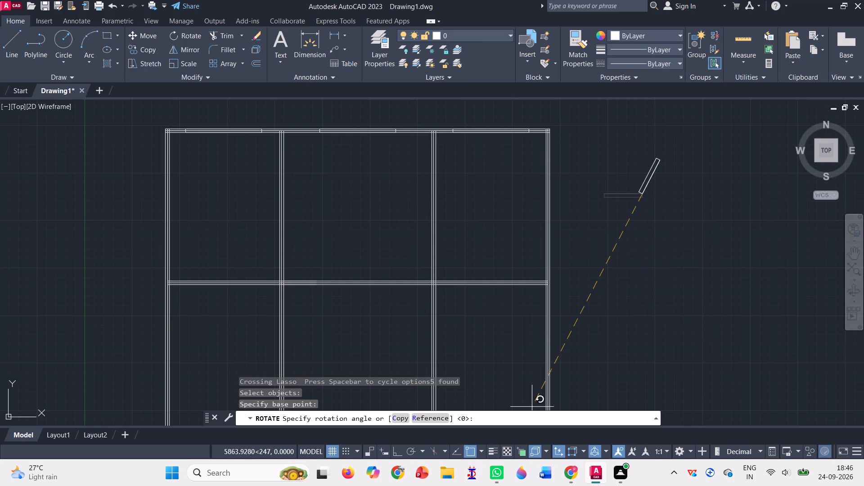
pyautogui.click(393, 454)
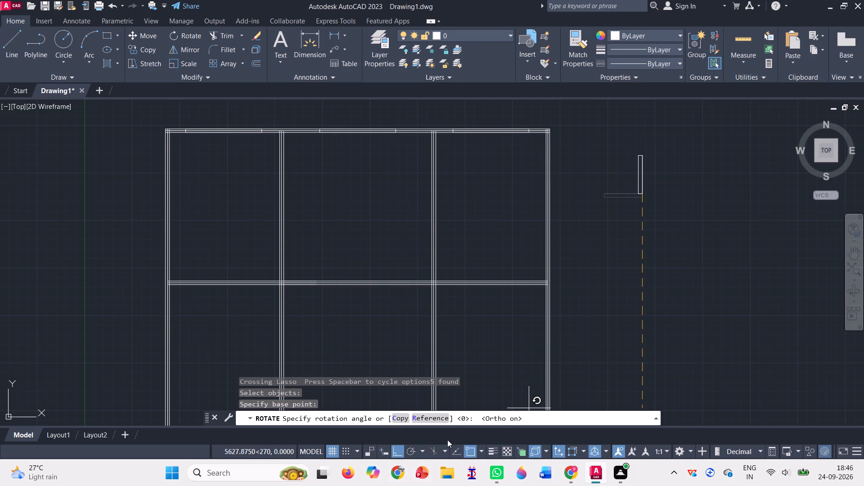
pyautogui.click(612, 260)
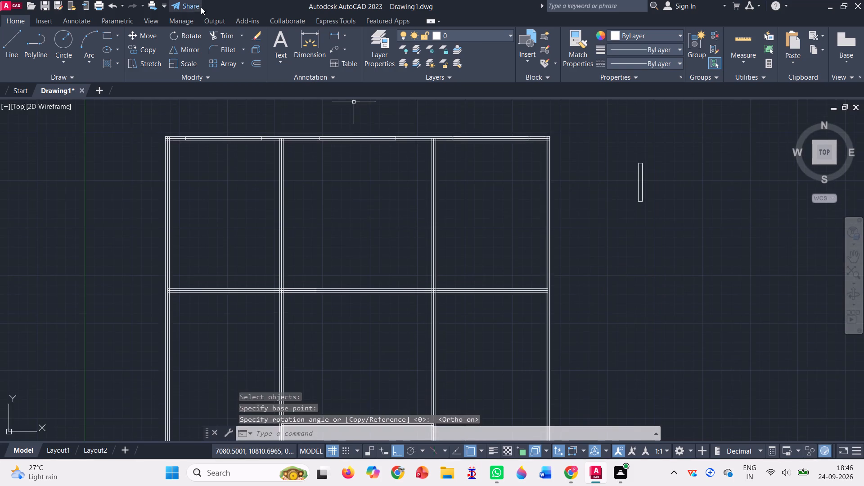
# Move the vertical rectangle by its upper-left corner onto the right outer wall's inner line, just below the middle horizontal wall, with Ortho off.
pyautogui.click(146, 41)
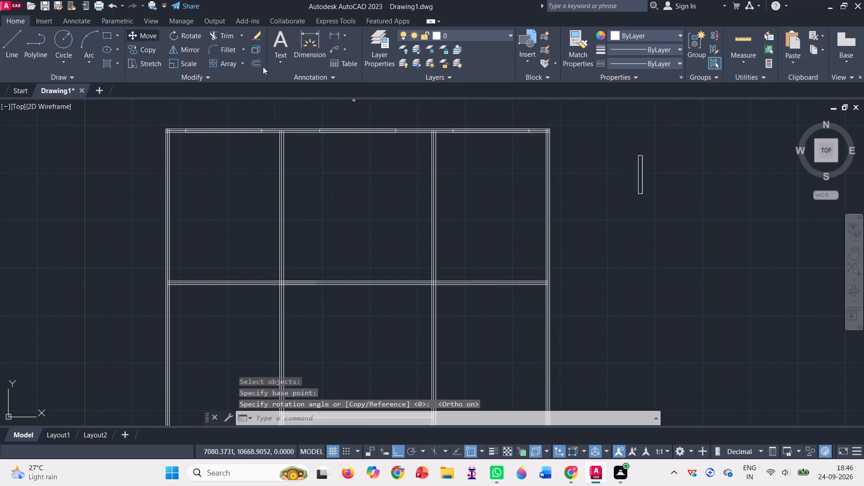
pyautogui.moveTo(605, 175); pyautogui.dragTo(670, 159)
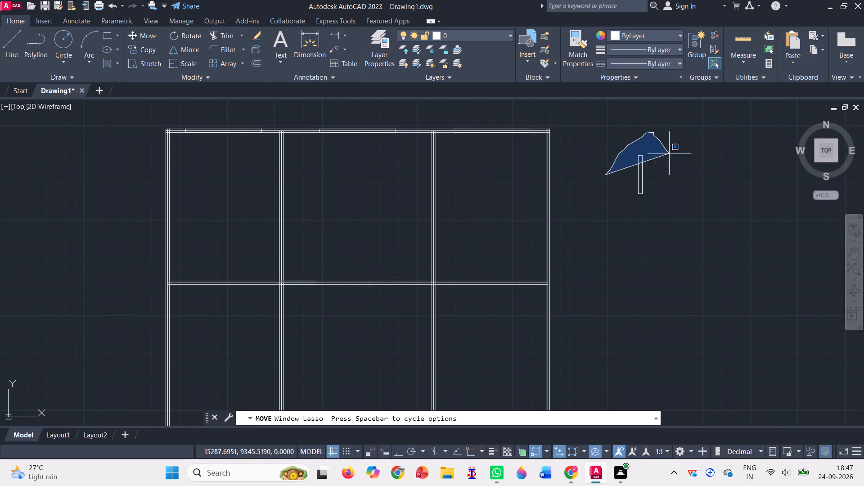
pyautogui.moveTo(670, 159); pyautogui.dragTo(652, 209)
pyautogui.press('Return')
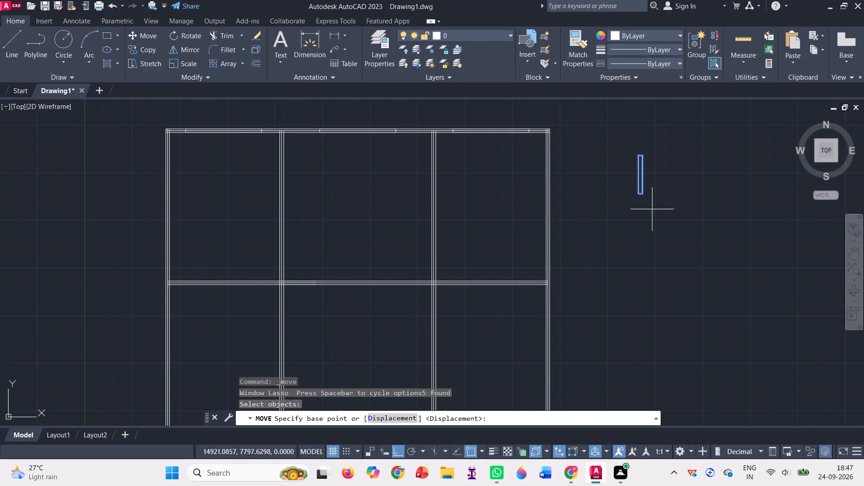
pyautogui.click(637, 152)
pyautogui.scroll(-1, 631, 209)
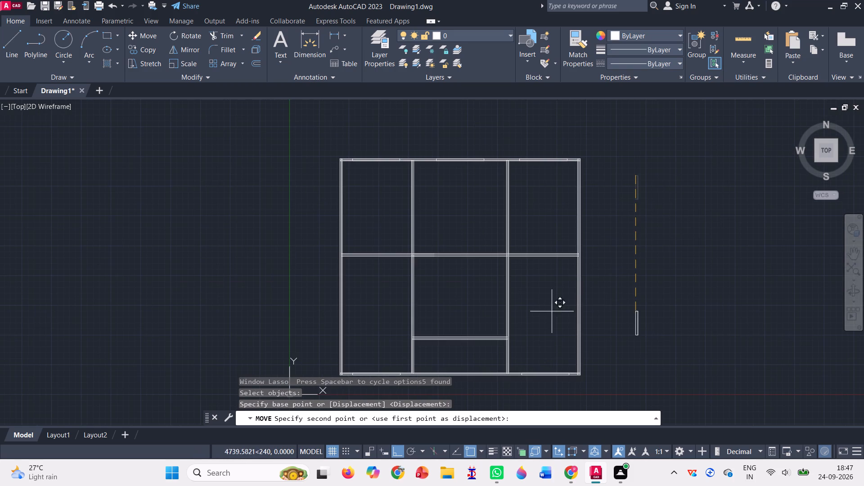
pyautogui.click(397, 454)
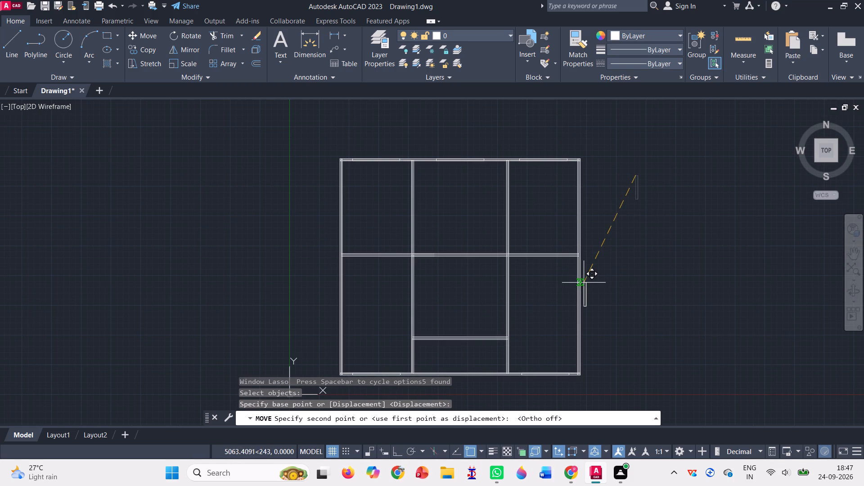
pyautogui.scroll(2, 570, 275)
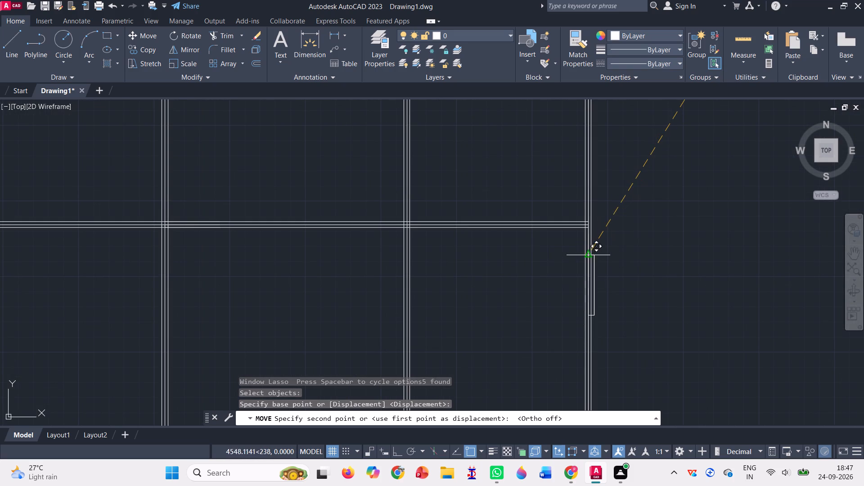
pyautogui.scroll(3, 589, 253)
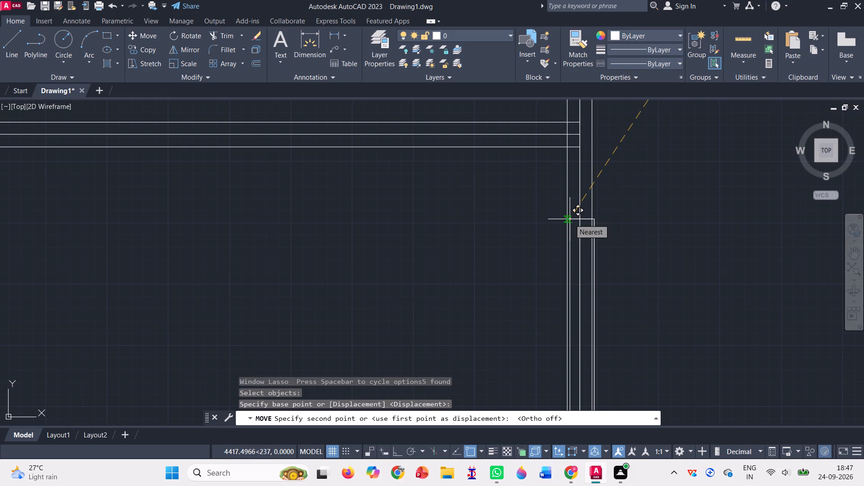
pyautogui.click(570, 219)
# With Ortho on, draw a line 1800 straight down the right outer wall's centreline from the middle horizontal wall's centreline end.
pyautogui.scroll(-3, 429, 251)
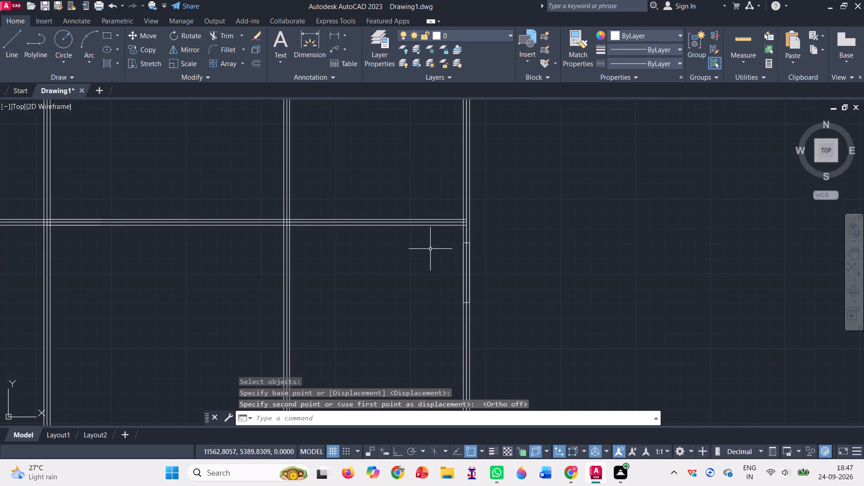
pyautogui.scroll(-2, 540, 227)
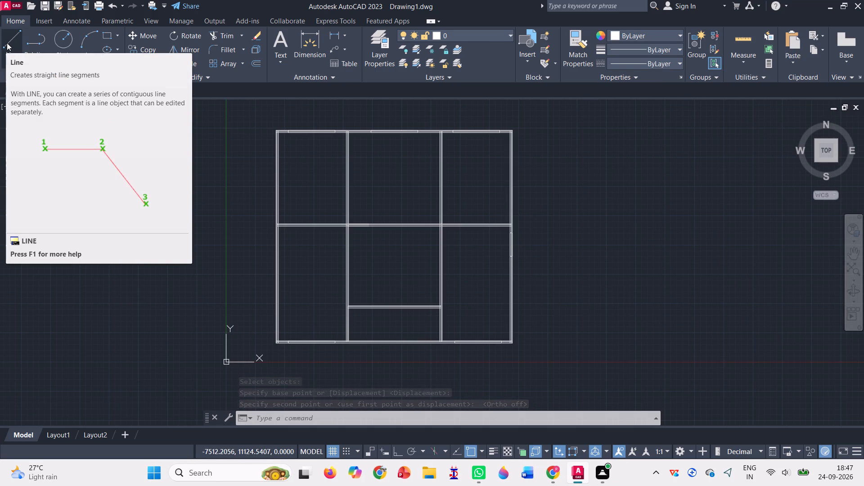
pyautogui.click(7, 43)
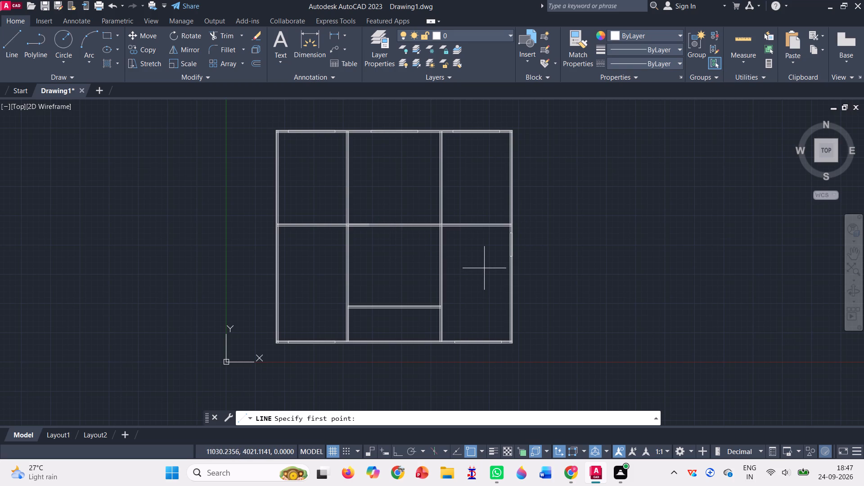
pyautogui.scroll(1, 485, 270)
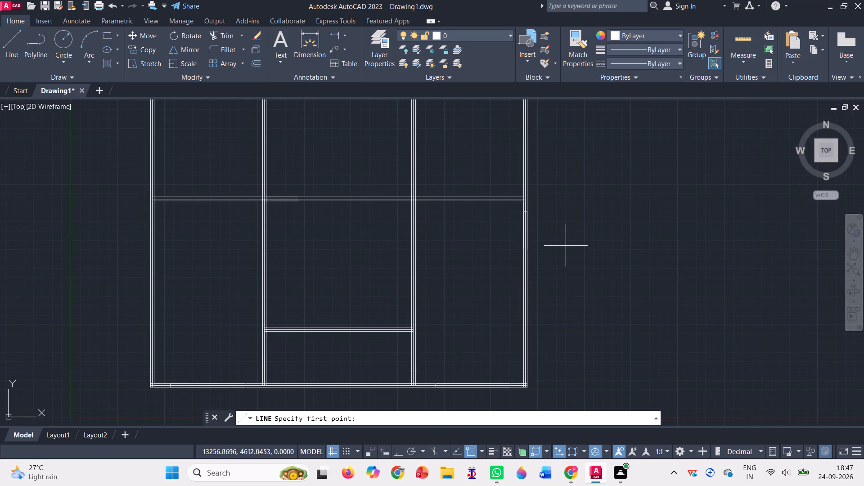
pyautogui.scroll(3, 532, 206)
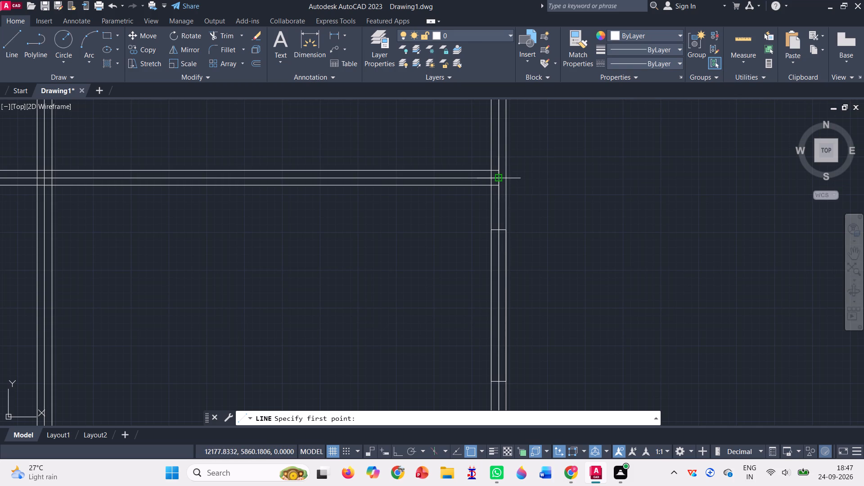
pyautogui.click(501, 180)
pyautogui.scroll(-3, 494, 341)
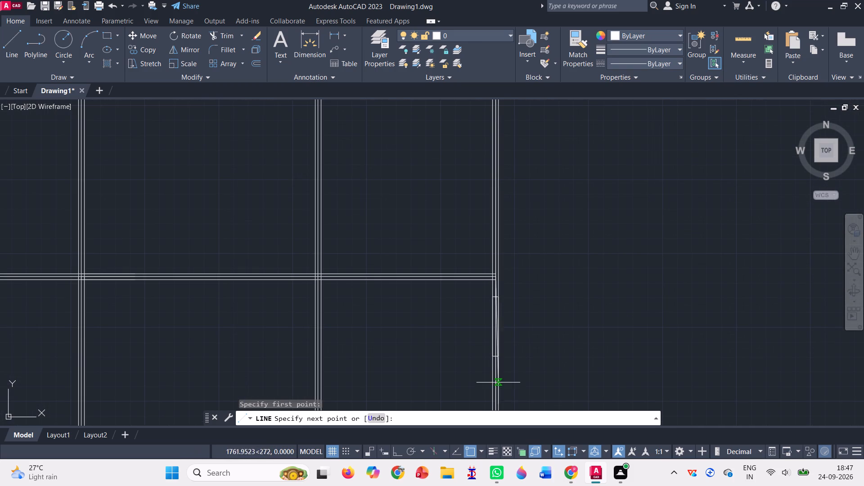
pyautogui.scroll(-3, 571, 243)
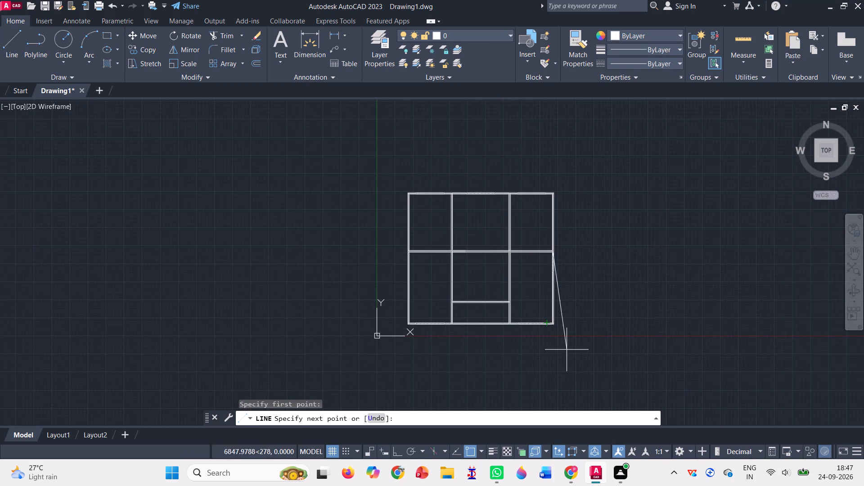
pyautogui.click(399, 454)
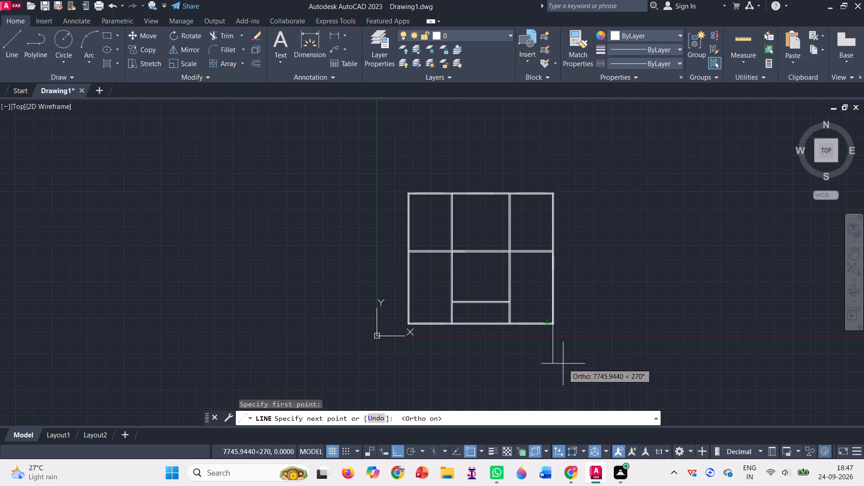
pyautogui.write('1900')
pyautogui.press('BackSpace')
pyautogui.press('BackSpace')
pyautogui.press('BackSpace')
pyautogui.write('800')
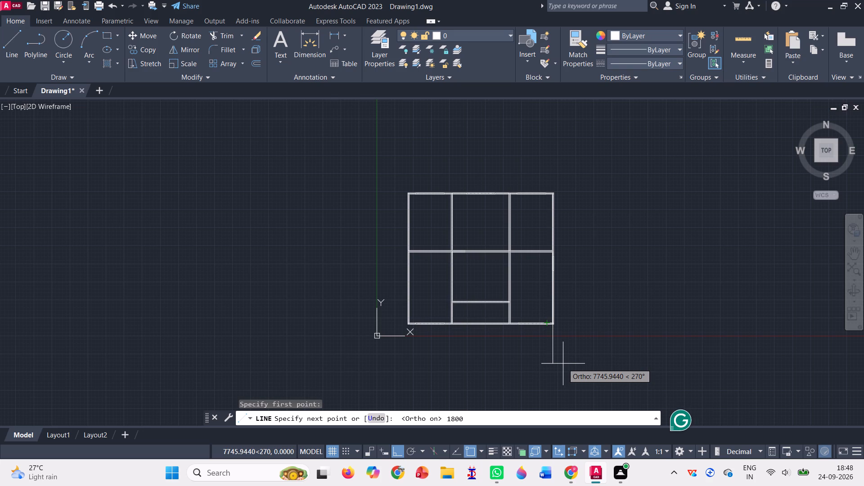
pyautogui.press('Return')
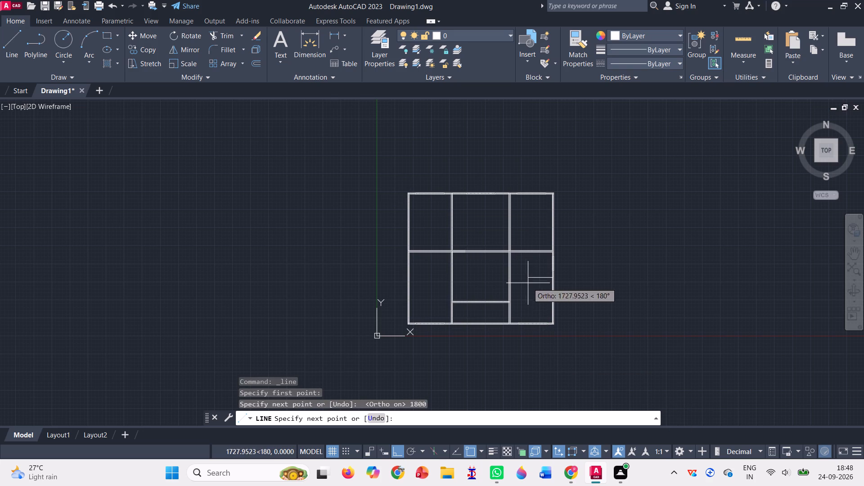
# Continue the line 3000 horizontally left, ending perpendicular on the right dividing wall's centreline.
pyautogui.scroll(3, 499, 273)
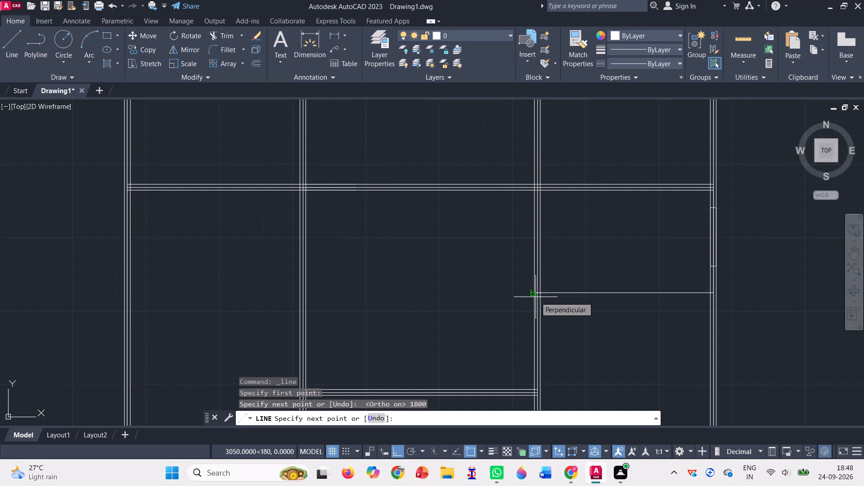
pyautogui.scroll(3, 537, 294)
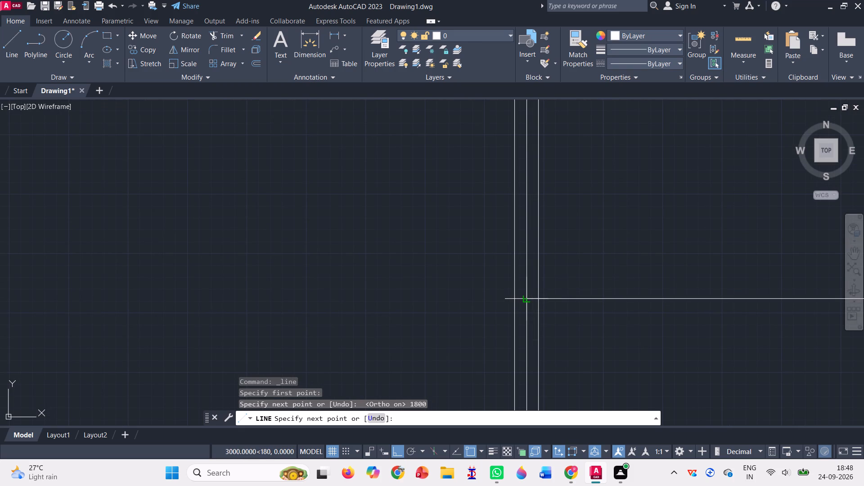
pyautogui.click(530, 299)
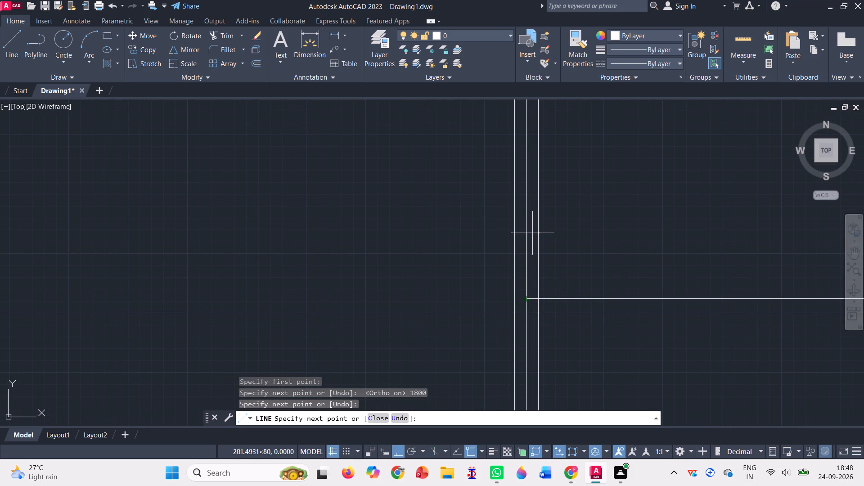
pyautogui.press('Escape')
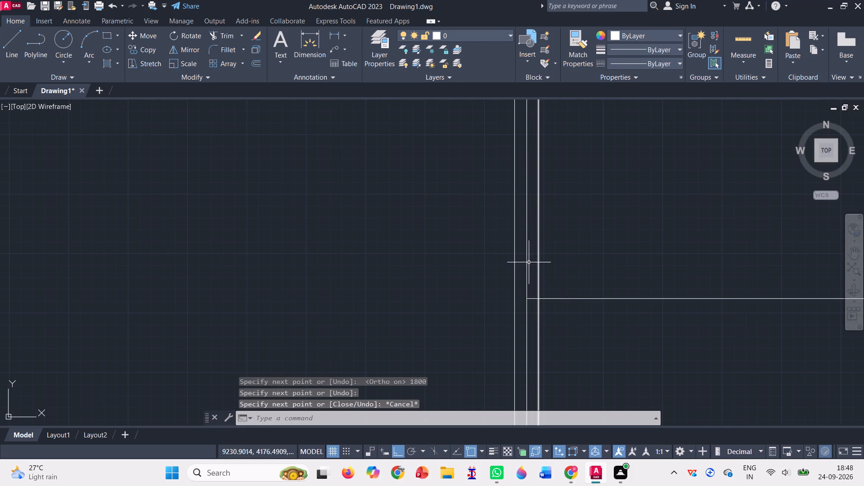
# Copy the new horizontal line 50 above and 50 below itself to form the wall faces.
pyautogui.scroll(-2, 391, 265)
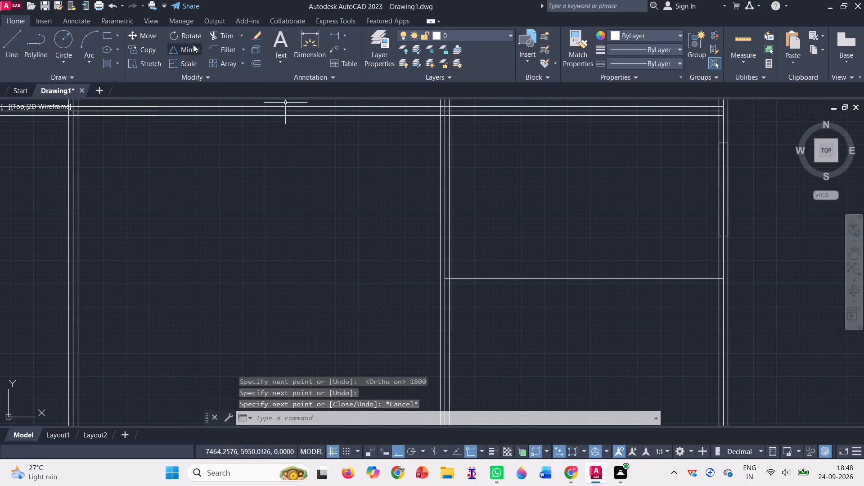
pyautogui.click(144, 49)
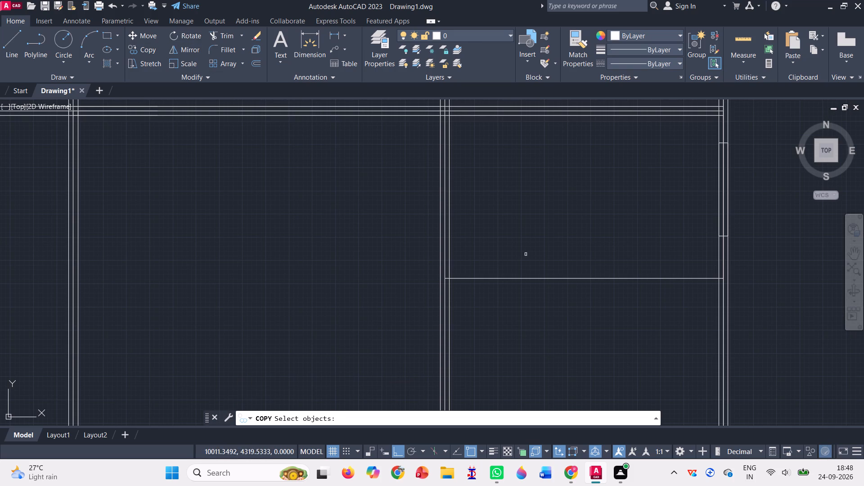
pyautogui.click(577, 279)
pyautogui.press('Return')
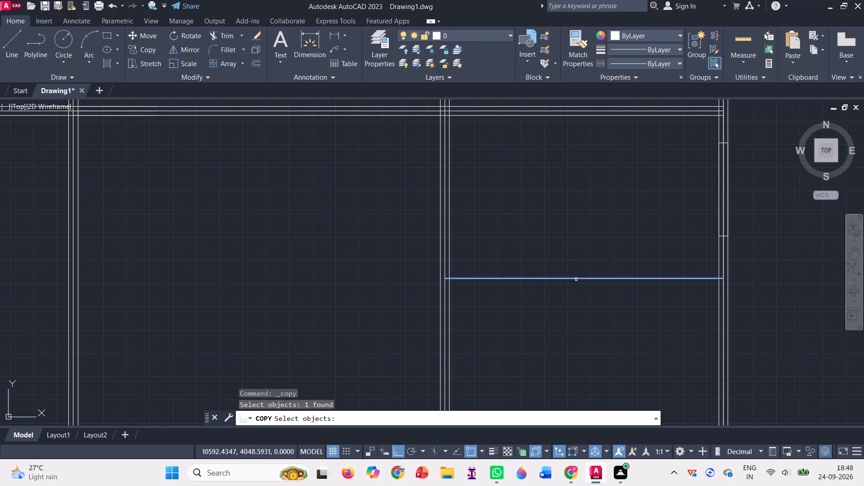
pyautogui.click(574, 280)
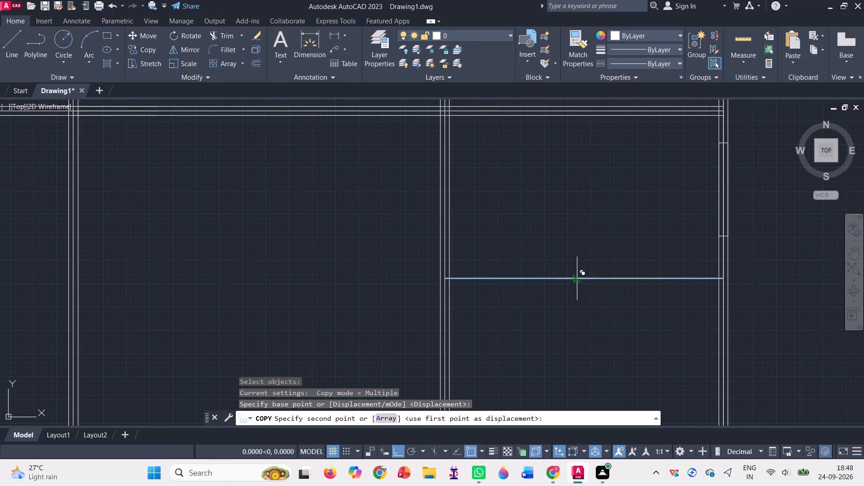
pyautogui.write('100')
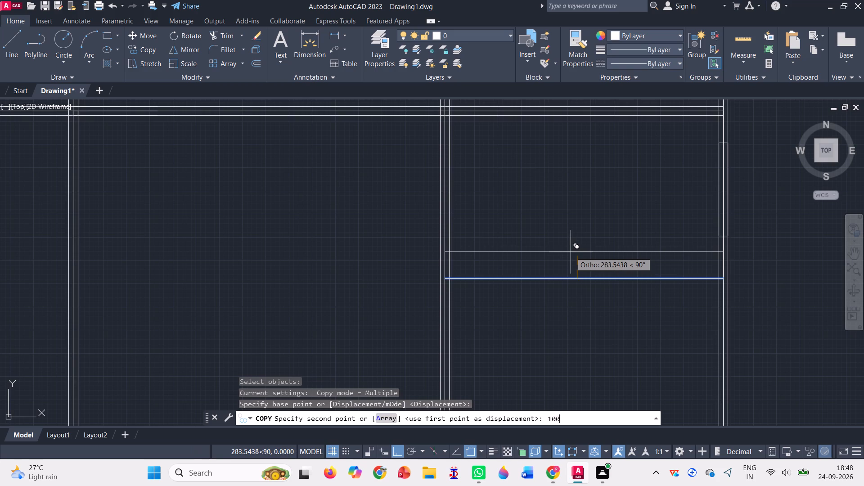
pyautogui.press('BackSpace')
pyautogui.press('BackSpace')
pyautogui.press('BackSpace')
pyautogui.write('50')
pyautogui.press('Return')
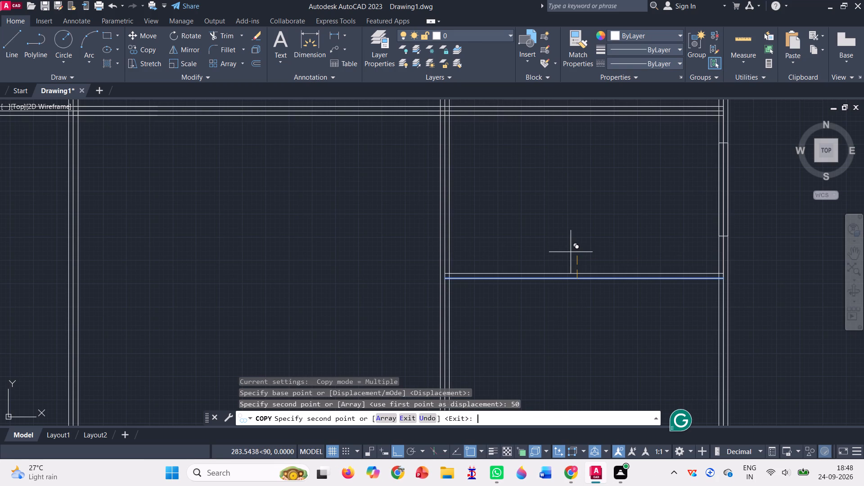
pyautogui.write('50')
pyautogui.press('Return')
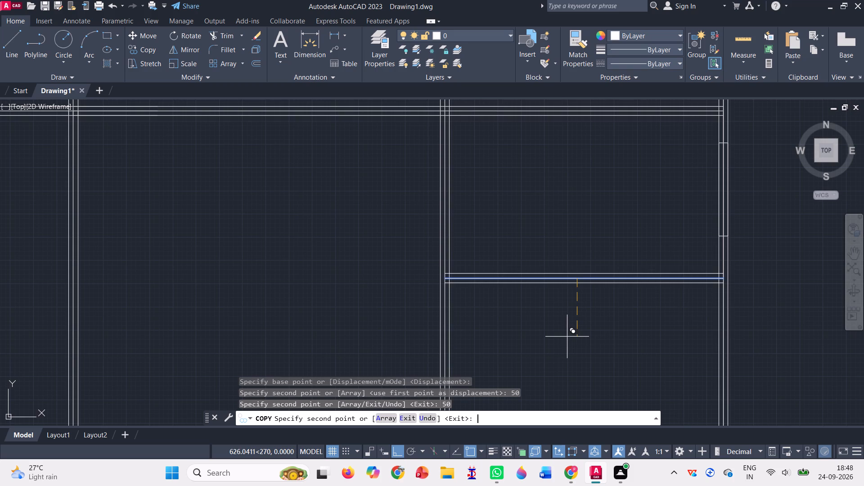
pyautogui.press('Escape')
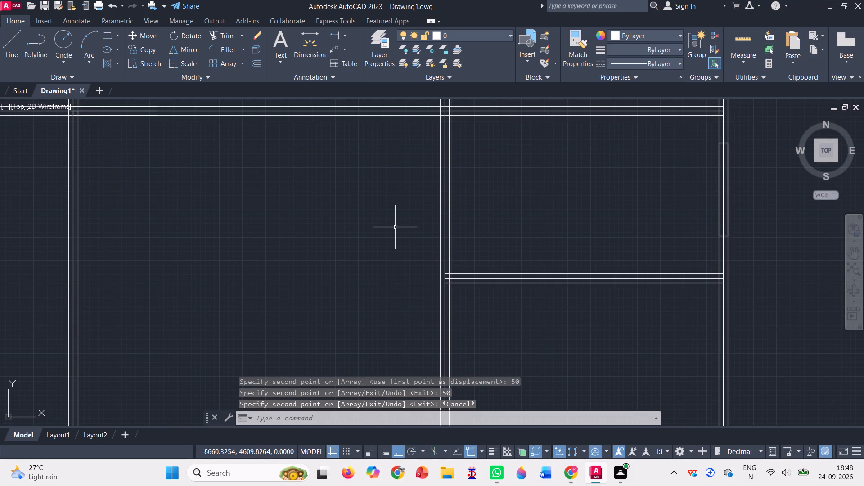
# Trim the overlapping wall lines and centrelines inside the plan's upper-left outer corner.
pyautogui.scroll(-3, 396, 227)
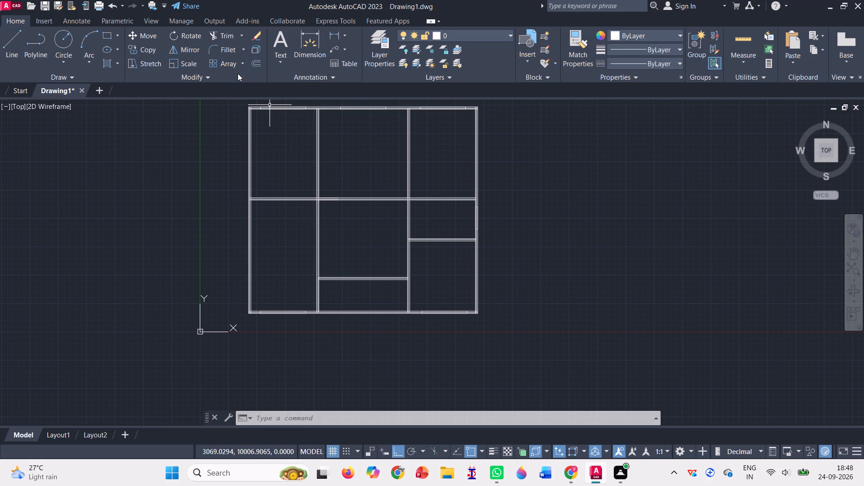
pyautogui.scroll(5, 229, 99)
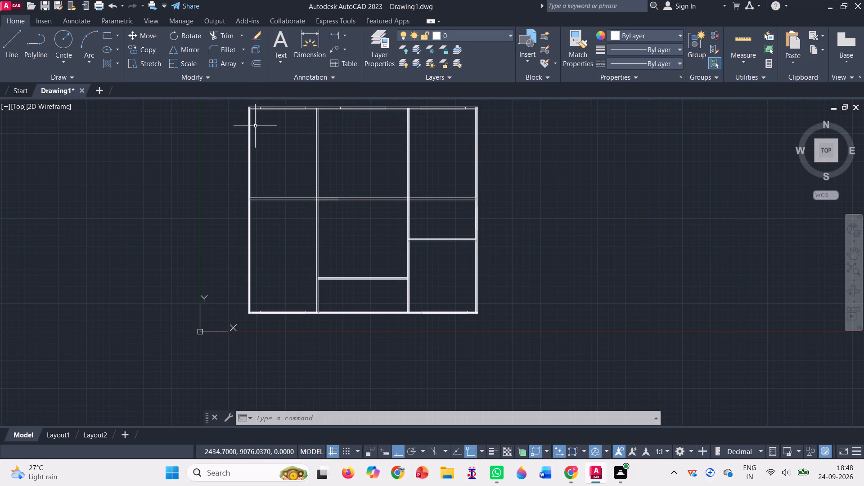
pyautogui.scroll(2, 238, 105)
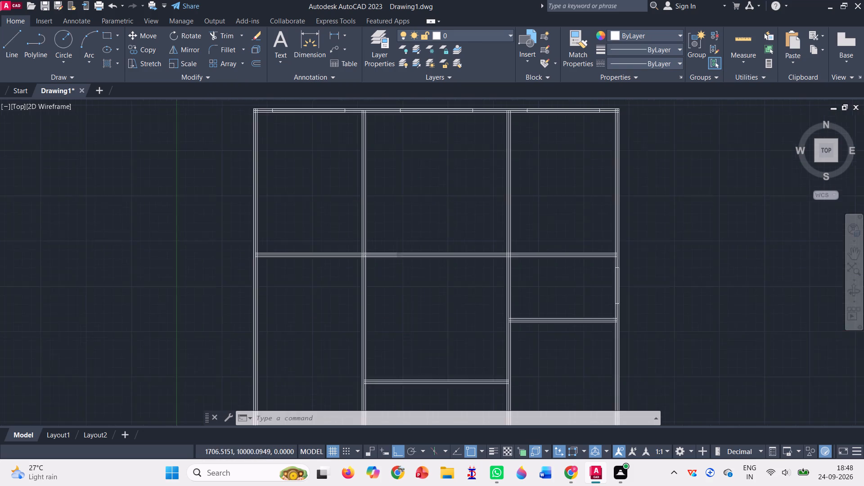
pyautogui.scroll(2, 238, 105)
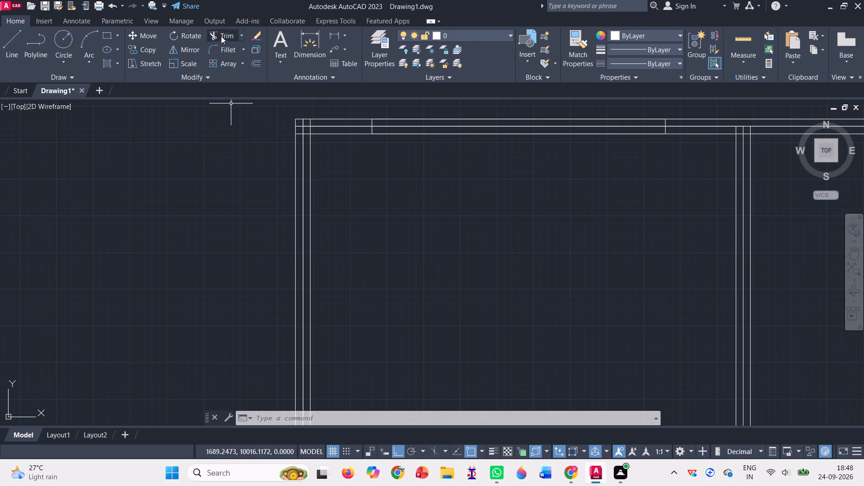
pyautogui.click(221, 37)
pyautogui.scroll(2, 319, 108)
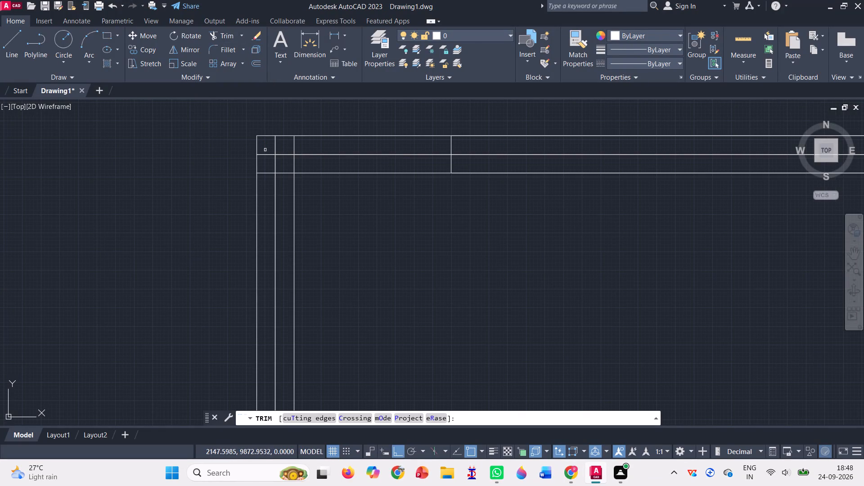
pyautogui.moveTo(265, 150); pyautogui.dragTo(284, 174)
pyautogui.click(284, 174)
pyautogui.moveTo(284, 175); pyautogui.dragTo(283, 181)
pyautogui.moveTo(272, 148); pyautogui.dragTo(274, 170)
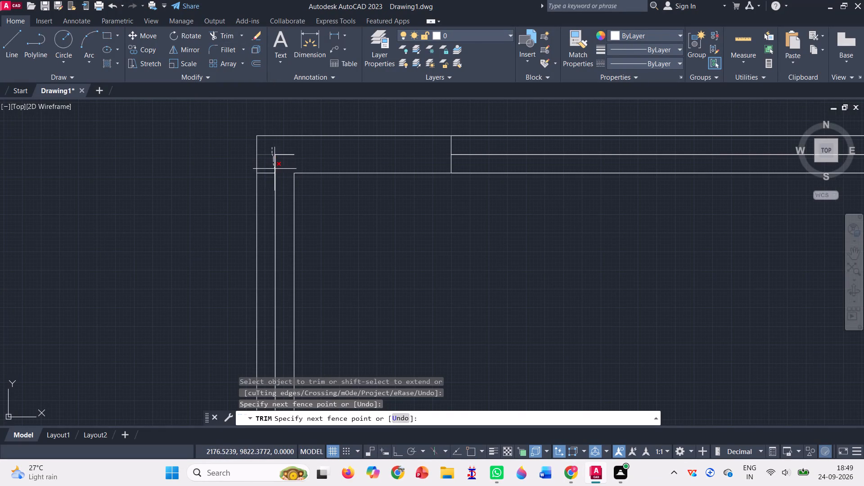
pyautogui.moveTo(274, 170); pyautogui.dragTo(276, 163)
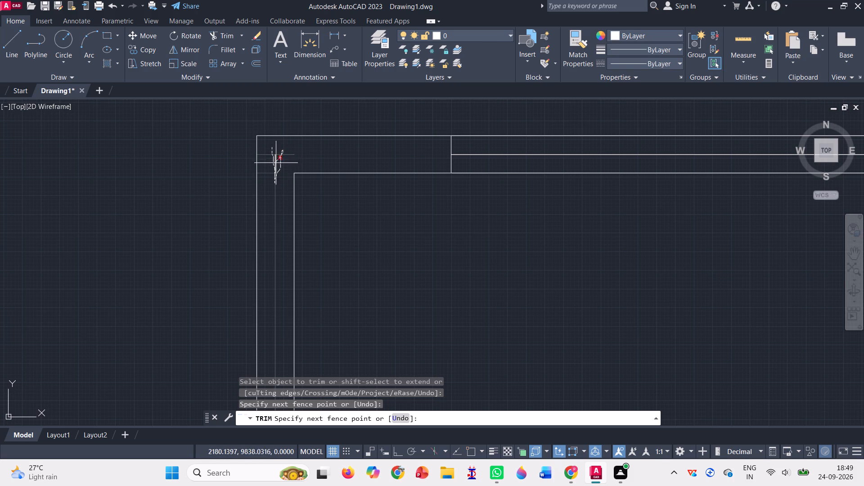
pyautogui.moveTo(276, 163); pyautogui.dragTo(269, 166)
# Trim the overlapping wall lines and centrelines where the left dividing wall meets the top outer wall.
pyautogui.scroll(-5, 269, 165)
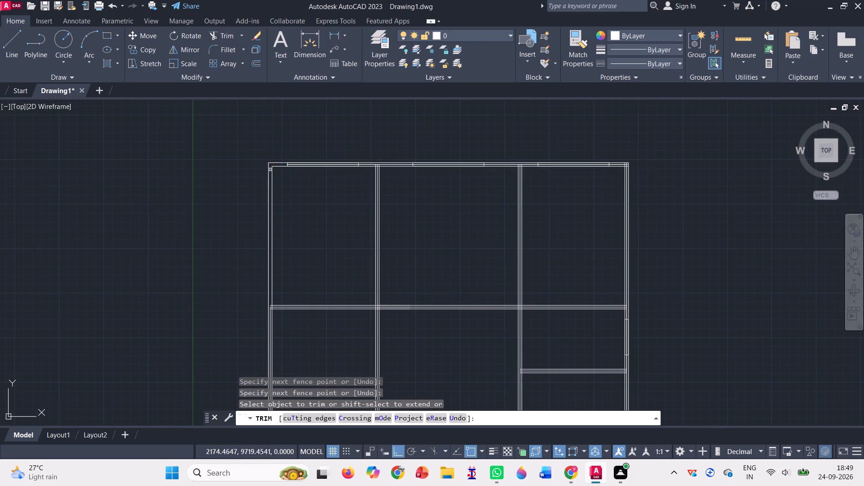
pyautogui.scroll(2, 378, 168)
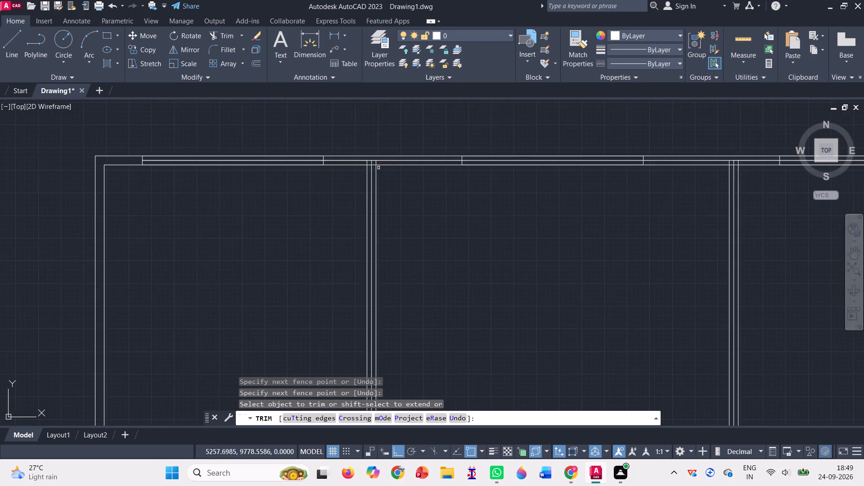
pyautogui.scroll(2, 378, 168)
pyautogui.moveTo(329, 144); pyautogui.dragTo(334, 148)
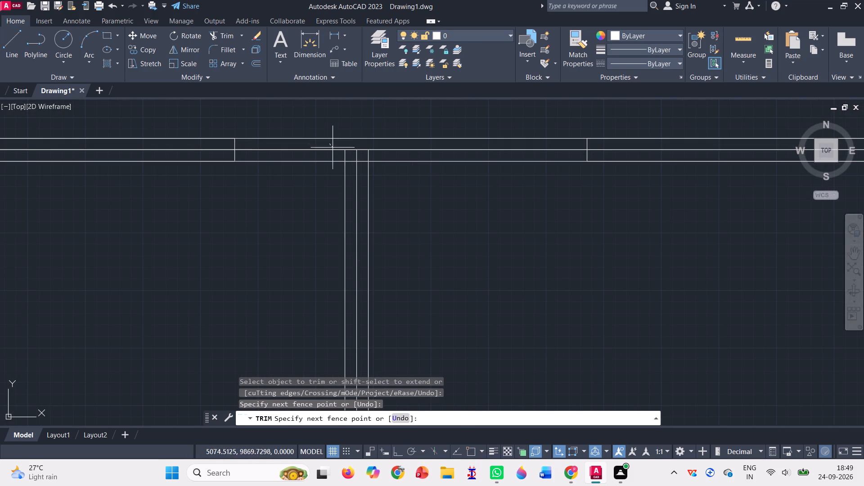
pyautogui.moveTo(334, 148); pyautogui.dragTo(379, 146)
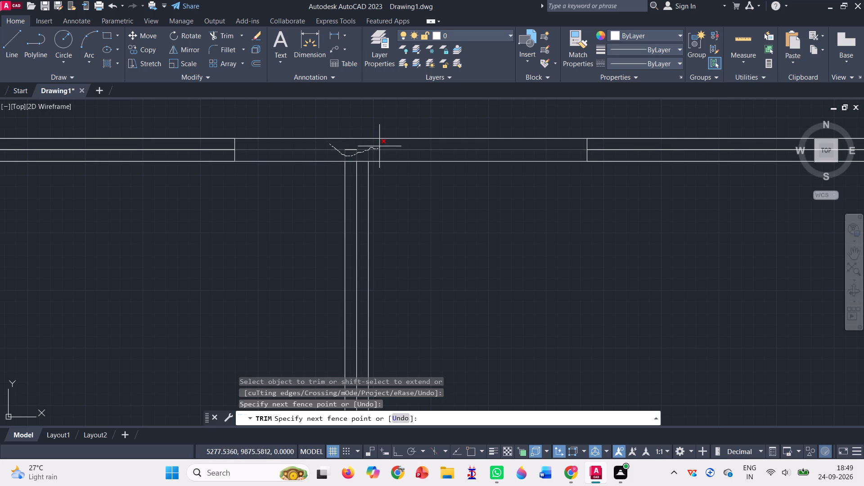
pyautogui.moveTo(379, 146); pyautogui.dragTo(358, 159)
pyautogui.moveTo(358, 159); pyautogui.dragTo(351, 170)
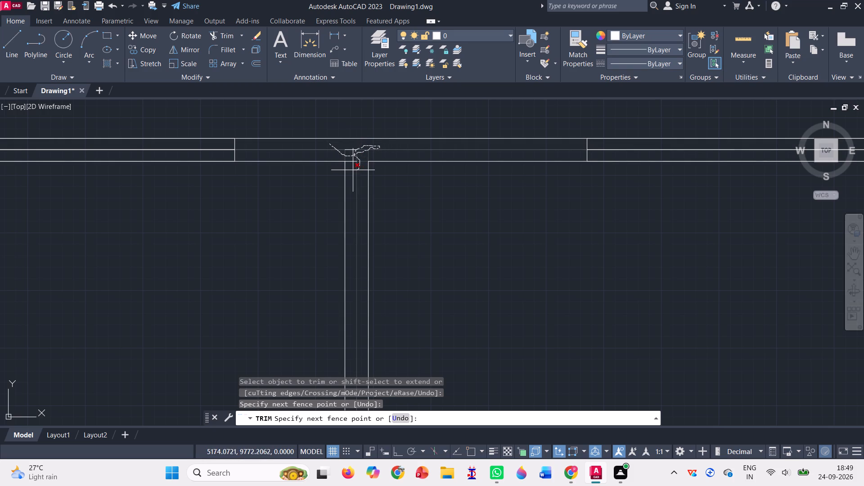
pyautogui.moveTo(351, 170); pyautogui.dragTo(349, 142)
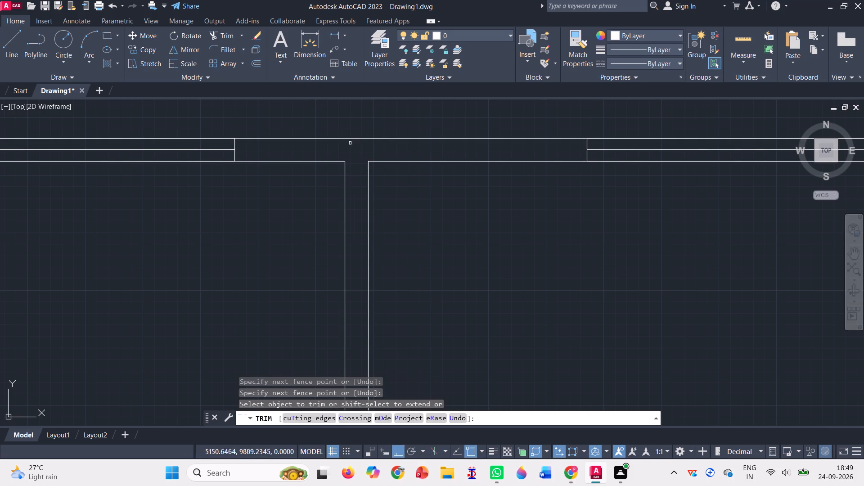
# Trim the overlapping wall lines and centrelines where the right dividing wall meets the top outer wall.
pyautogui.scroll(-4, 350, 153)
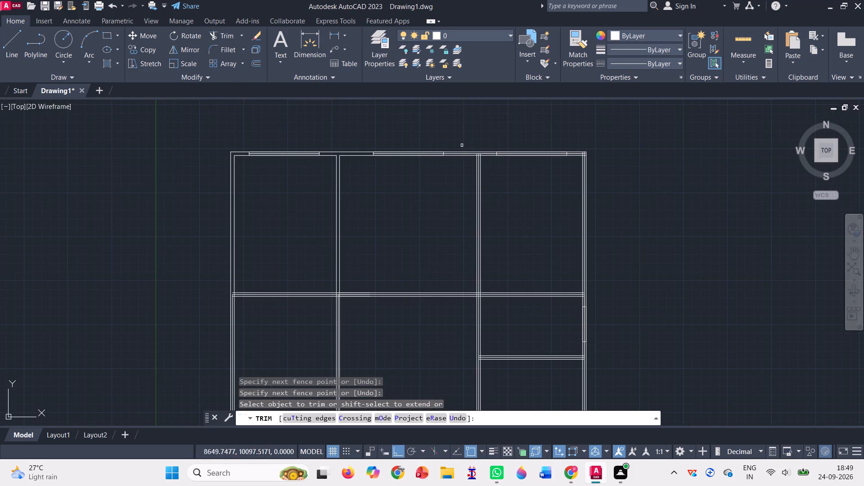
pyautogui.scroll(6, 489, 157)
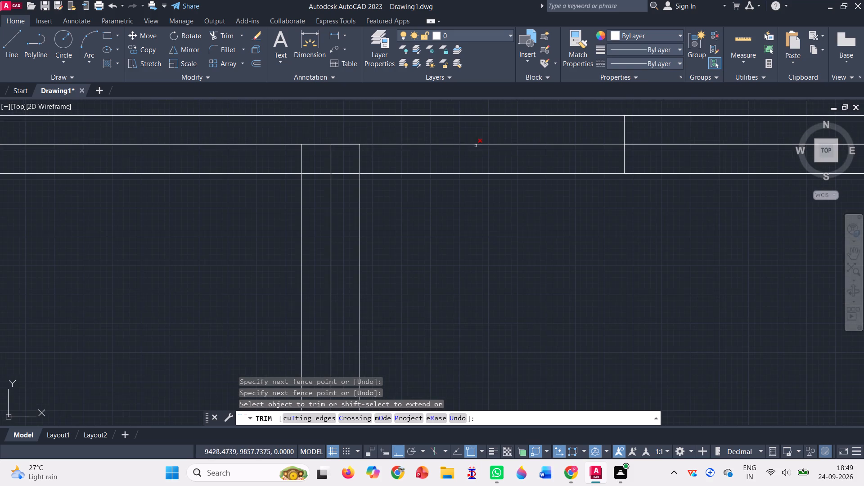
pyautogui.moveTo(282, 132); pyautogui.dragTo(306, 153)
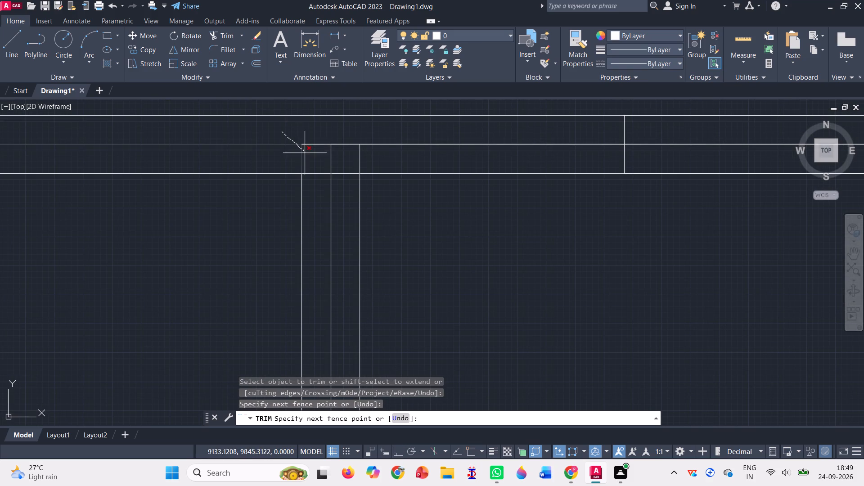
pyautogui.moveTo(306, 153); pyautogui.dragTo(327, 168)
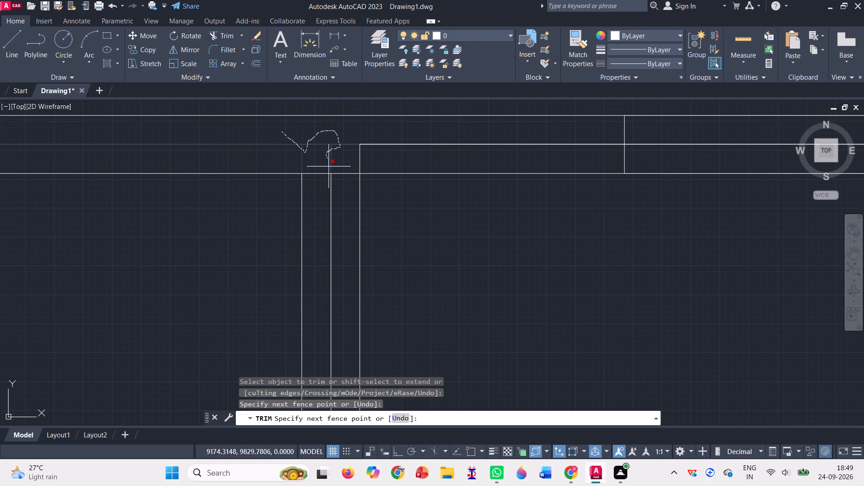
pyautogui.moveTo(327, 168); pyautogui.dragTo(387, 140)
# Trim the overlapping wall lines and centrelines inside the plan's upper-right outer corner.
pyautogui.scroll(-4, 252, 148)
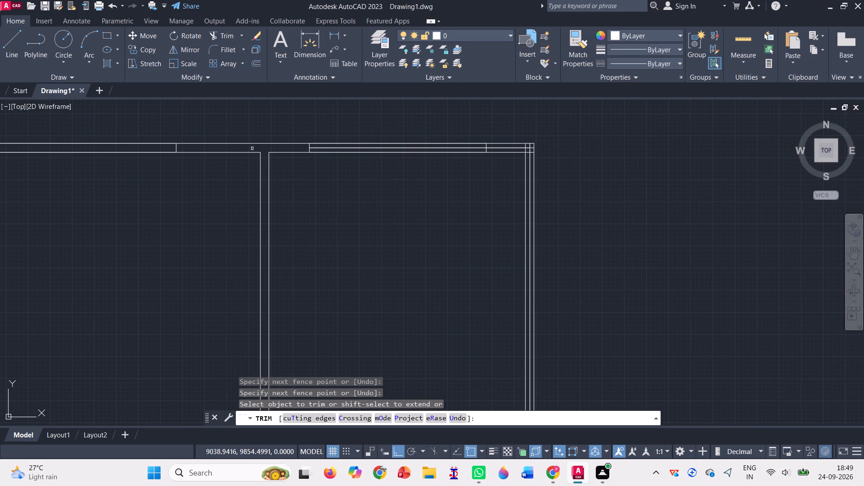
pyautogui.scroll(1, 528, 139)
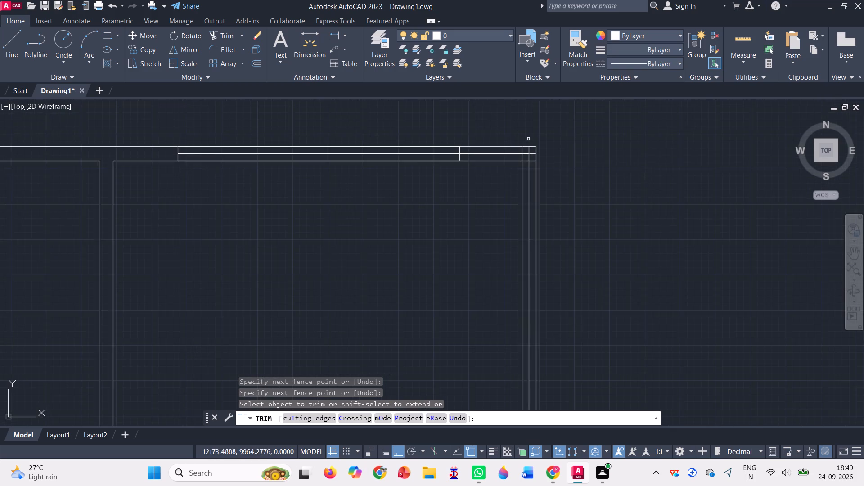
pyautogui.scroll(4, 528, 139)
pyautogui.moveTo(461, 212); pyautogui.dragTo(534, 211)
pyautogui.click(534, 212)
pyautogui.click(535, 215)
pyautogui.moveTo(539, 219); pyautogui.dragTo(548, 236)
pyautogui.moveTo(548, 239); pyautogui.dragTo(502, 289)
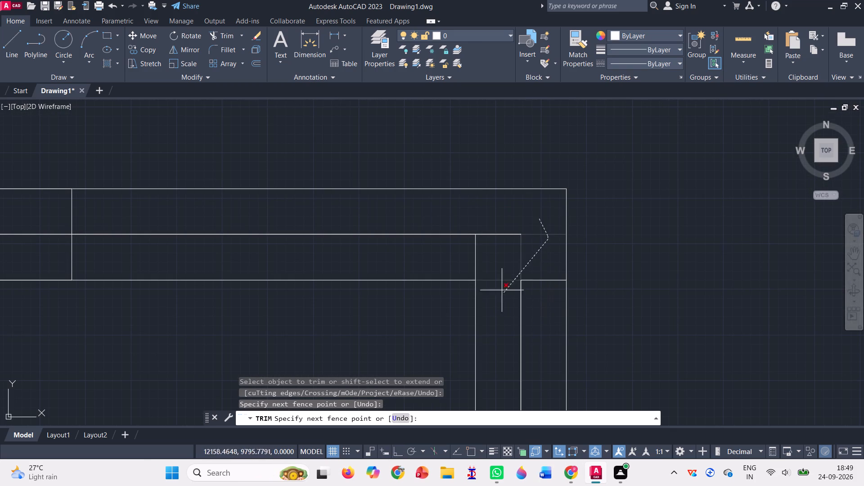
pyautogui.moveTo(502, 289); pyautogui.dragTo(509, 247)
pyautogui.click(516, 234)
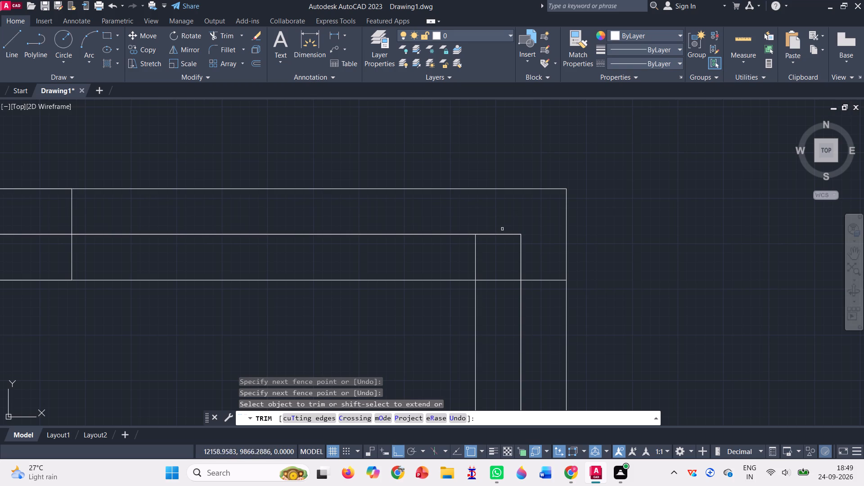
pyautogui.moveTo(464, 216); pyautogui.dragTo(530, 247)
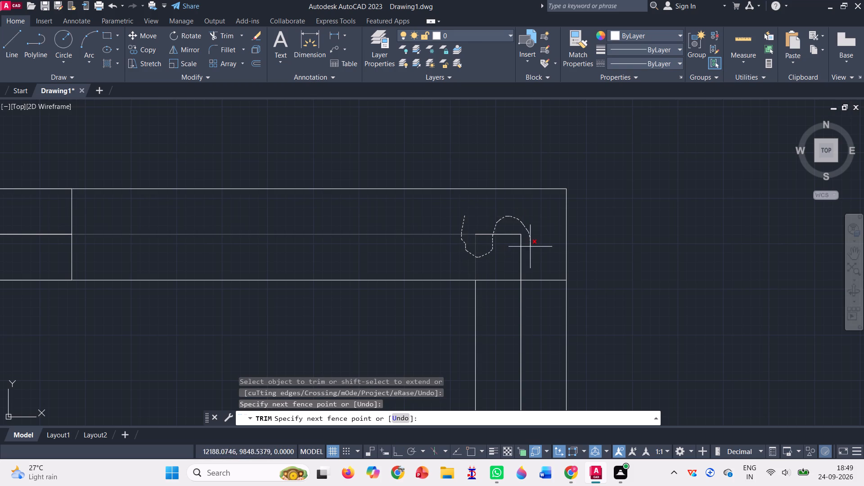
pyautogui.moveTo(530, 247); pyautogui.dragTo(529, 277)
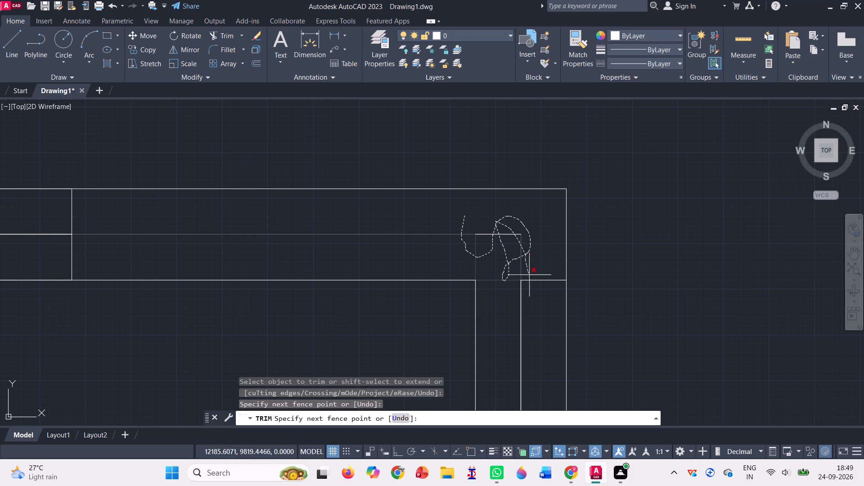
pyautogui.moveTo(529, 277); pyautogui.dragTo(503, 316)
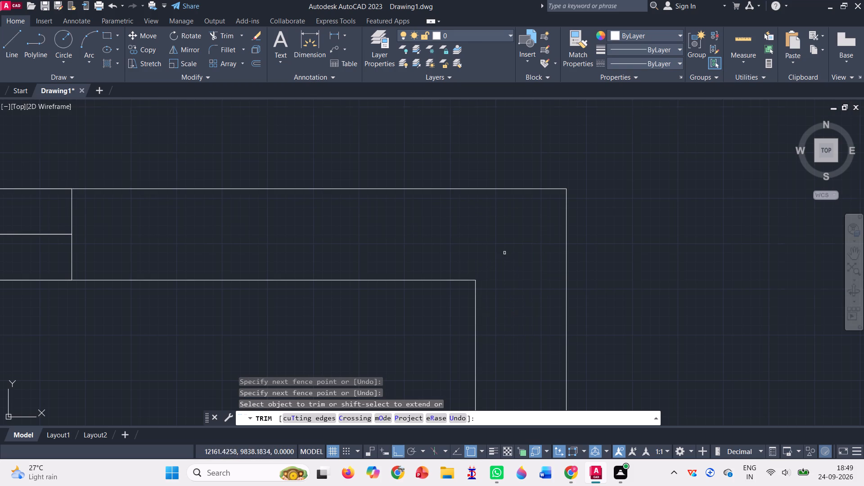
# Trim the wall lines and centrelines clean where the middle horizontal wall meets the right outer wall.
pyautogui.scroll(-2, 503, 250)
pyautogui.scroll(-5, 544, 183)
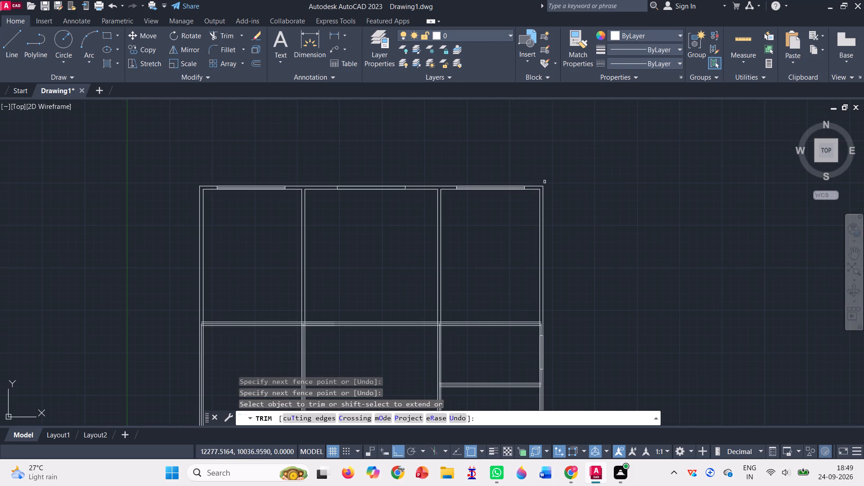
pyautogui.scroll(2, 500, 374)
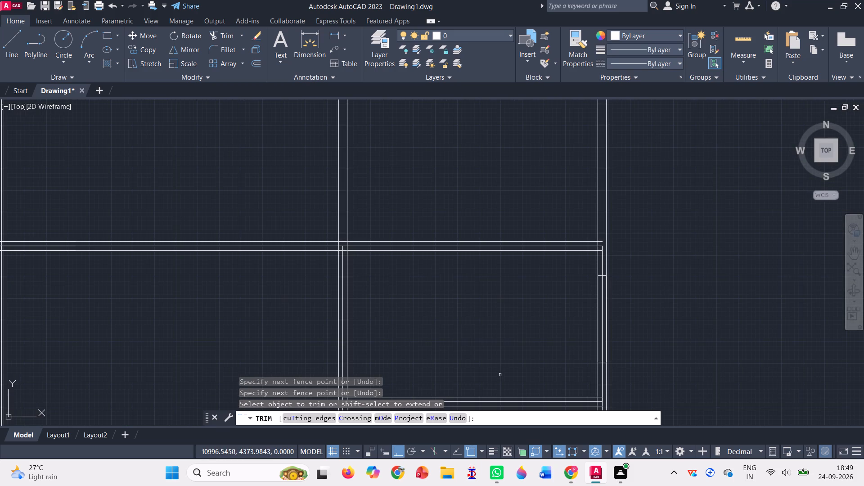
pyautogui.scroll(1, 572, 296)
pyautogui.scroll(1, 598, 261)
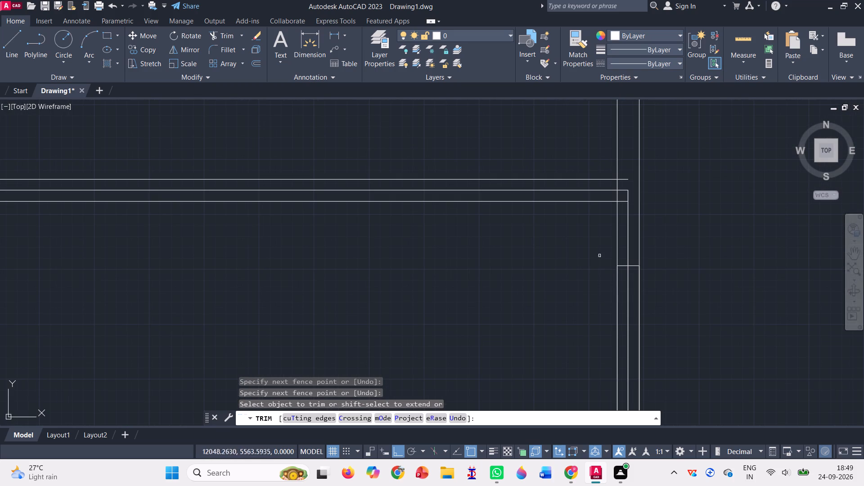
pyautogui.scroll(1, 624, 173)
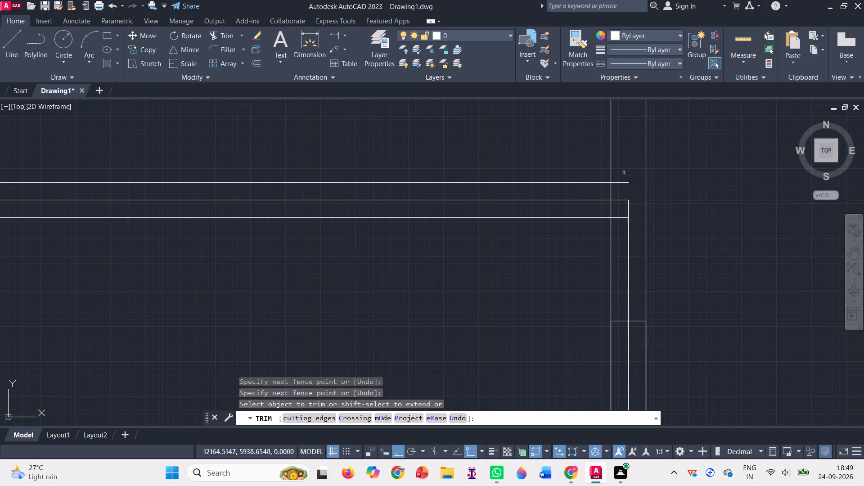
pyautogui.scroll(1, 624, 173)
pyautogui.moveTo(614, 180); pyautogui.dragTo(607, 215)
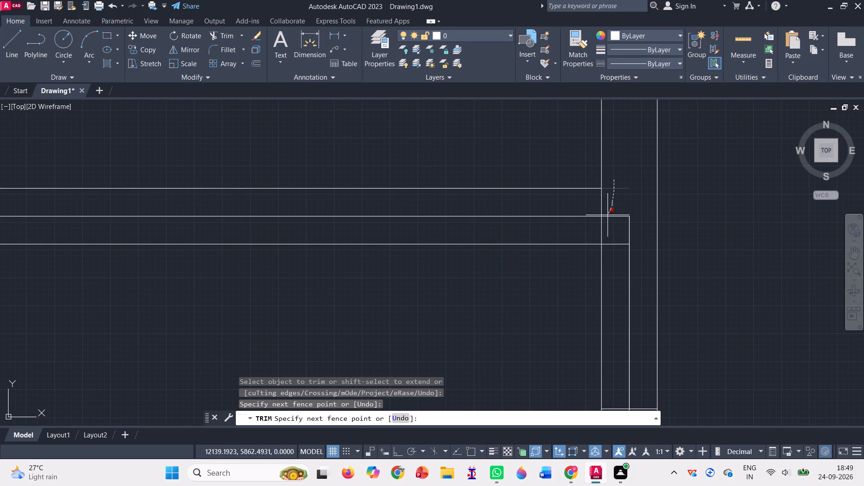
pyautogui.moveTo(607, 215); pyautogui.dragTo(629, 237)
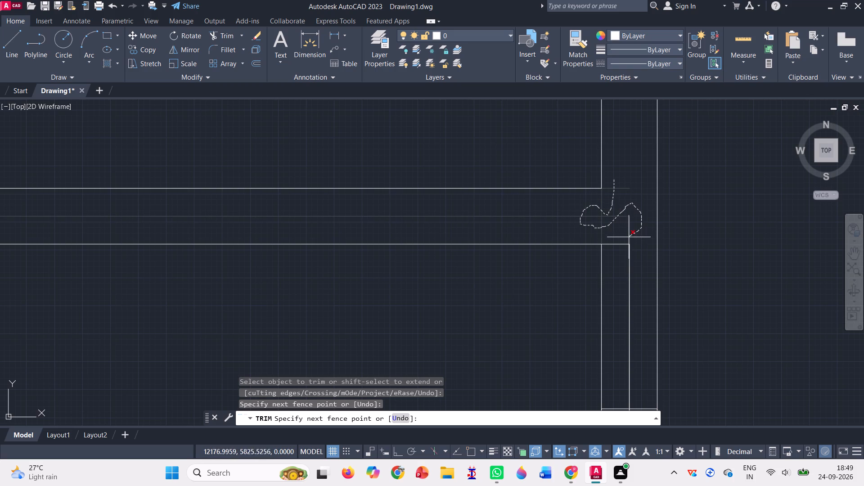
pyautogui.moveTo(629, 237); pyautogui.dragTo(634, 262)
# Trim the crossing wall lines and centrelines where the middle horizontal wall crosses the right dividing wall.
pyautogui.scroll(-4, 630, 225)
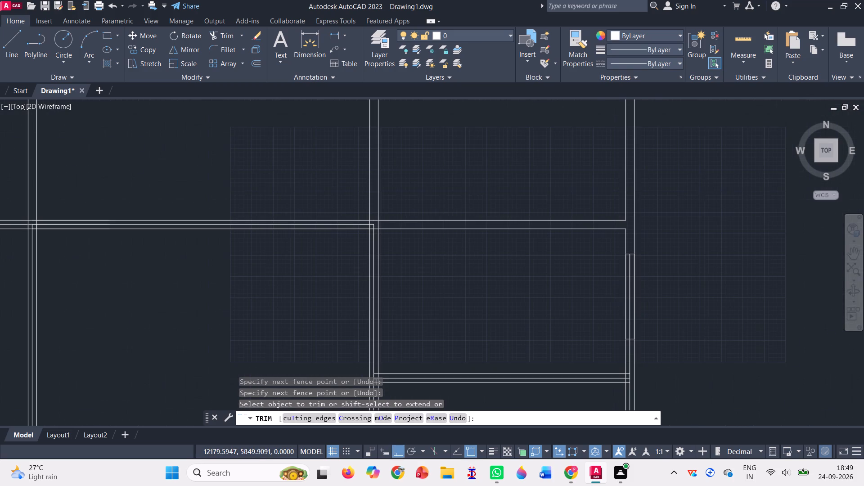
pyautogui.scroll(-2, 630, 225)
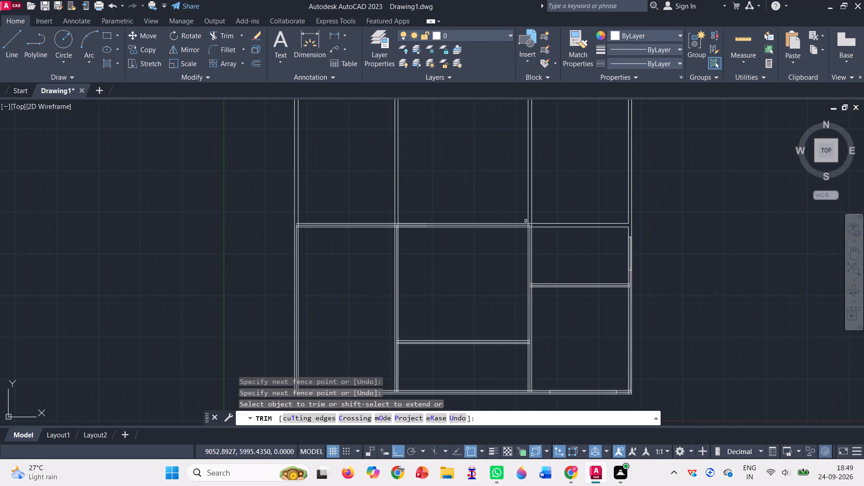
pyautogui.scroll(5, 533, 224)
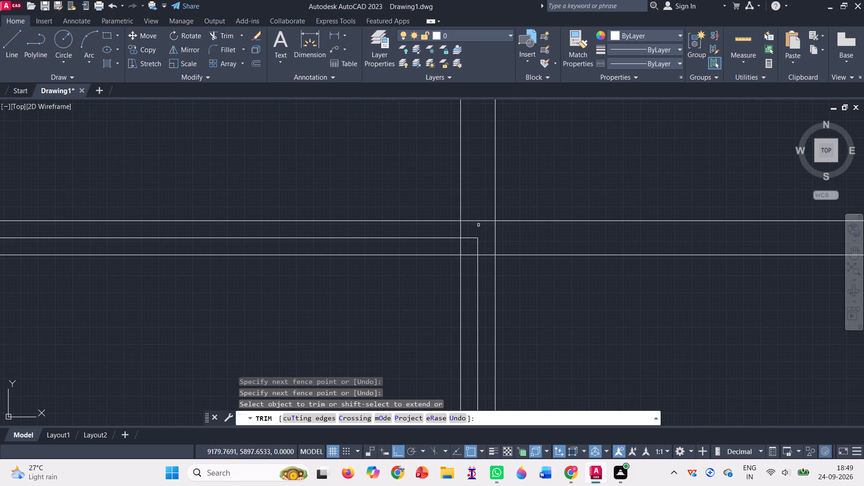
pyautogui.moveTo(478, 199); pyautogui.dragTo(456, 235)
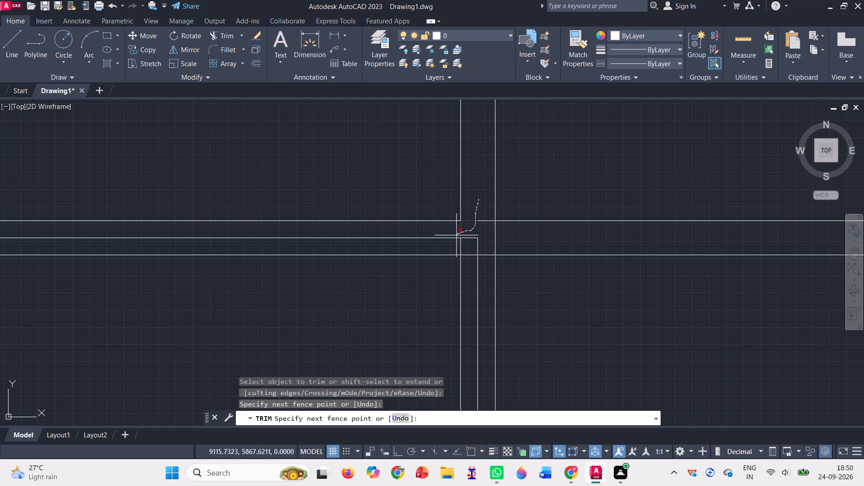
pyautogui.moveTo(456, 235); pyautogui.dragTo(482, 216)
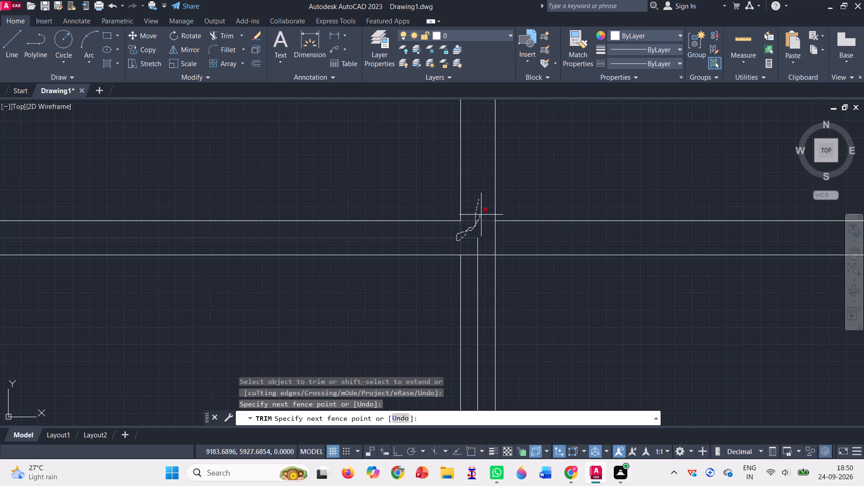
pyautogui.moveTo(482, 216); pyautogui.dragTo(499, 241)
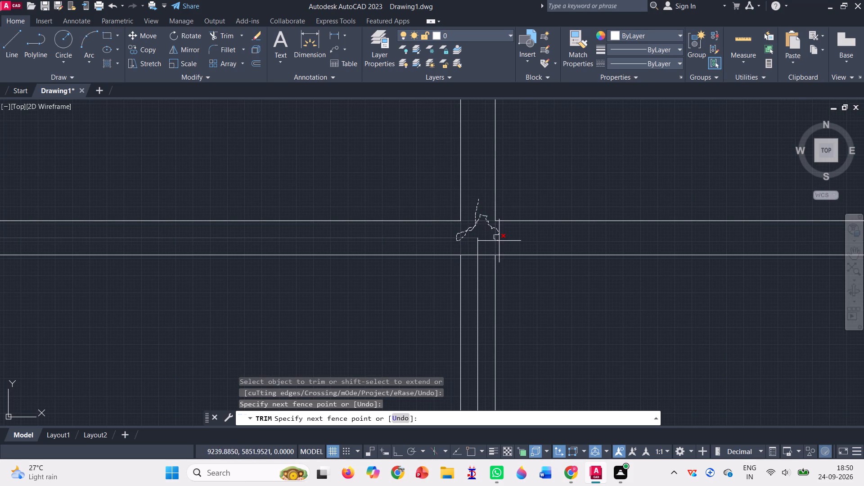
pyautogui.moveTo(499, 241); pyautogui.dragTo(479, 266)
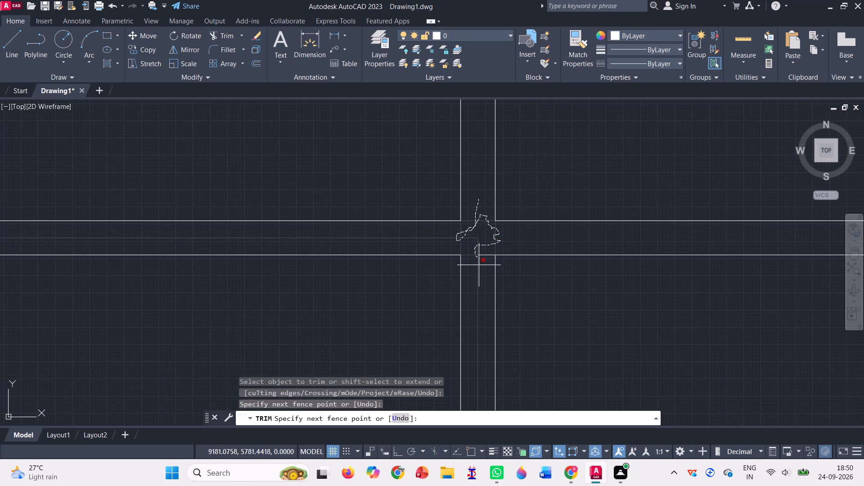
pyautogui.moveTo(479, 266); pyautogui.dragTo(484, 251)
# Trim the crossing wall lines and centrelines where the middle horizontal wall crosses the left dividing wall.
pyautogui.scroll(-4, 473, 231)
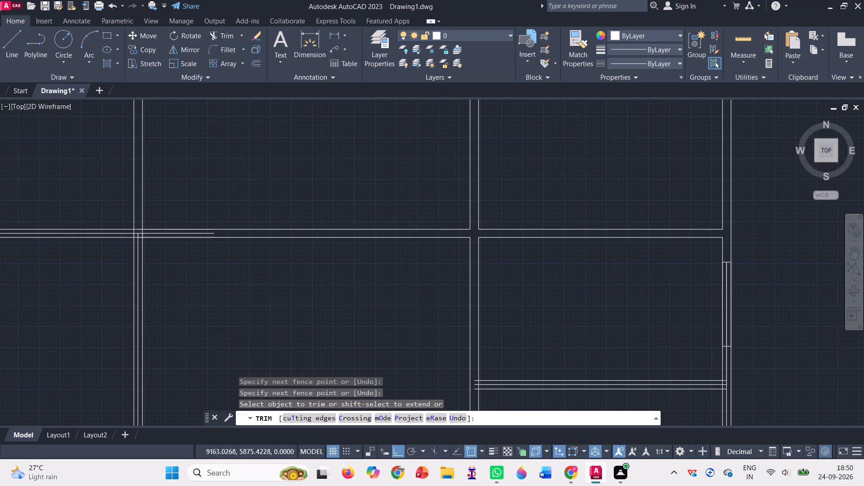
pyautogui.scroll(3, 243, 226)
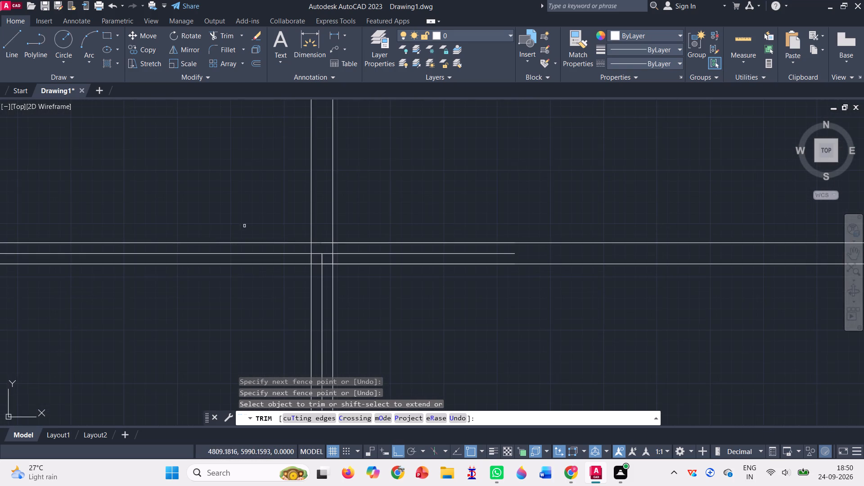
pyautogui.scroll(1, 244, 226)
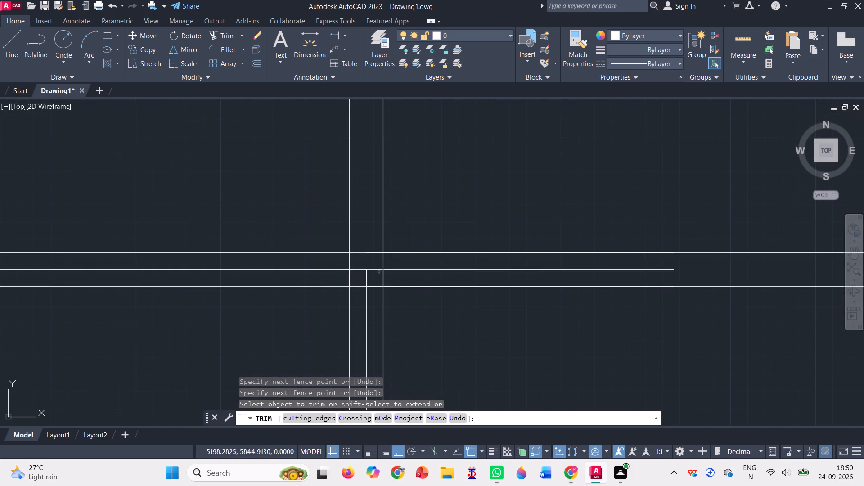
pyautogui.moveTo(403, 276); pyautogui.dragTo(361, 273)
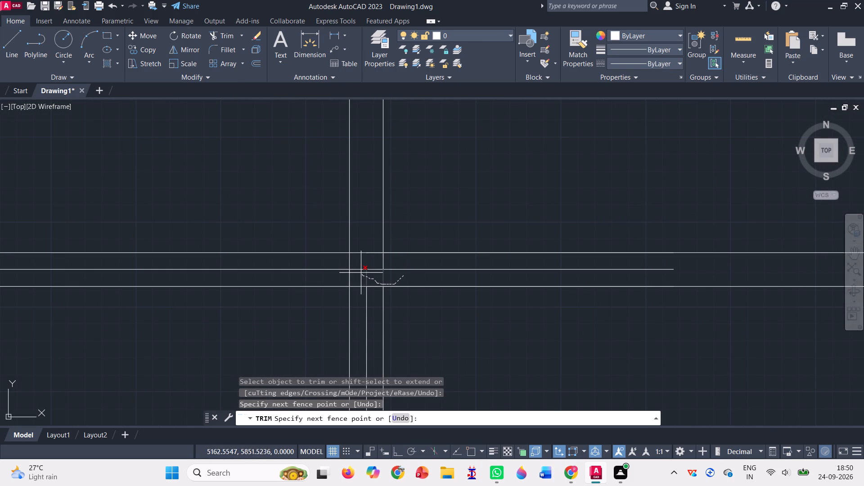
pyautogui.moveTo(361, 273); pyautogui.dragTo(371, 274)
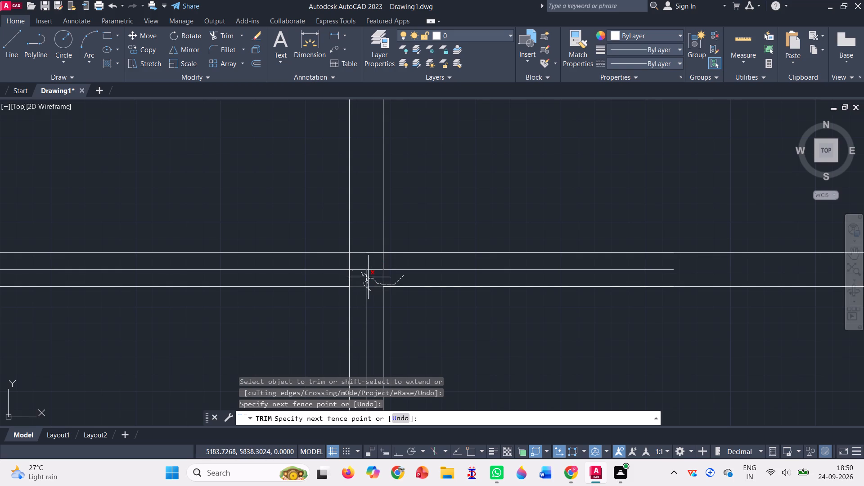
pyautogui.moveTo(371, 274); pyautogui.dragTo(380, 250)
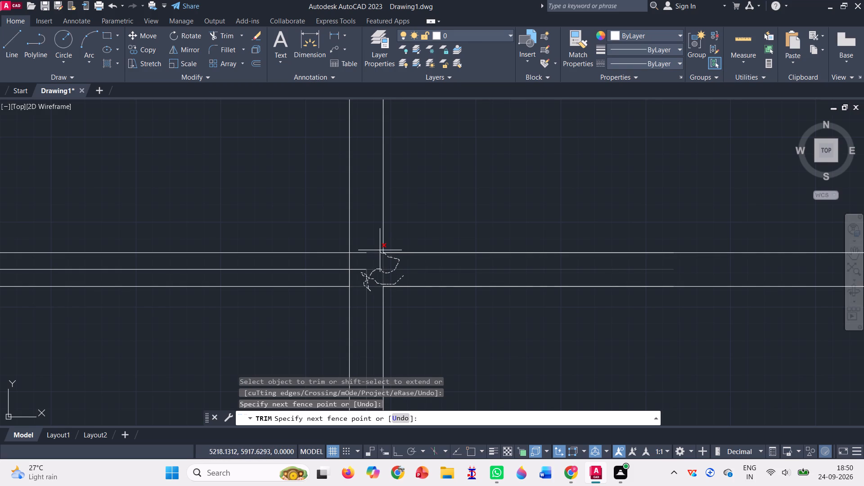
pyautogui.moveTo(380, 250); pyautogui.dragTo(363, 256)
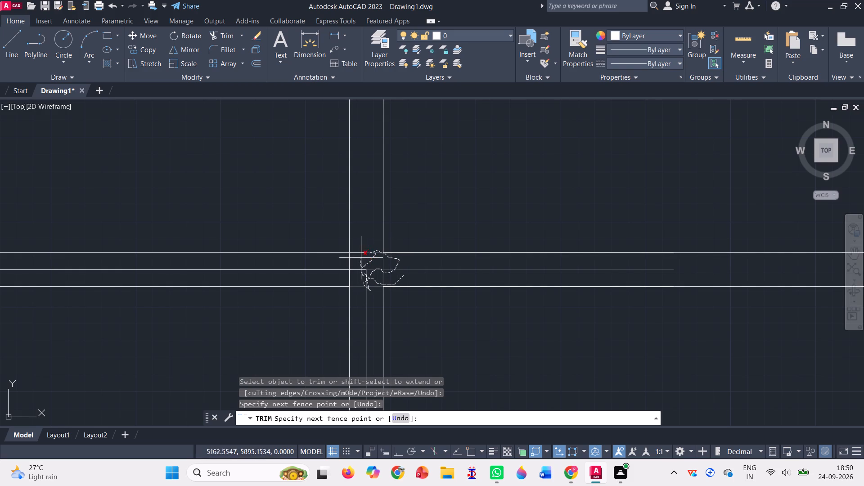
pyautogui.moveTo(363, 256); pyautogui.dragTo(345, 274)
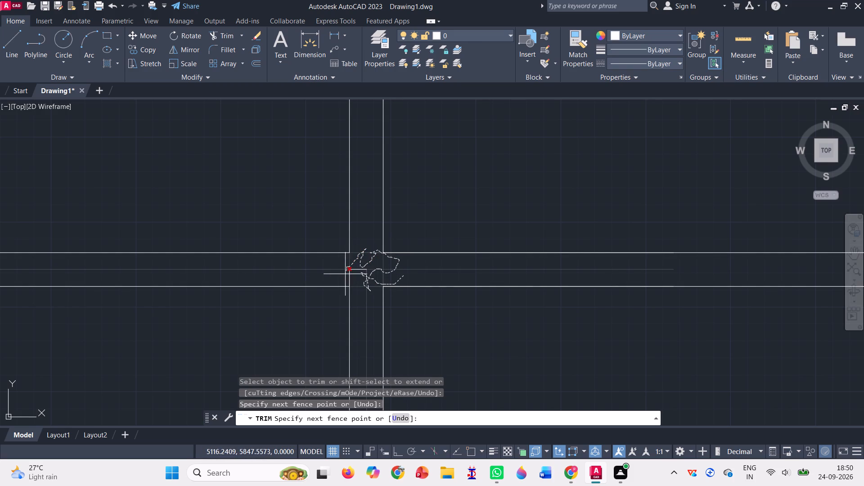
pyautogui.moveTo(345, 274); pyautogui.dragTo(363, 264)
# Trim the overlapping wall lines and the centreline where the middle horizontal wall meets the left outer wall.
pyautogui.scroll(-3, 362, 263)
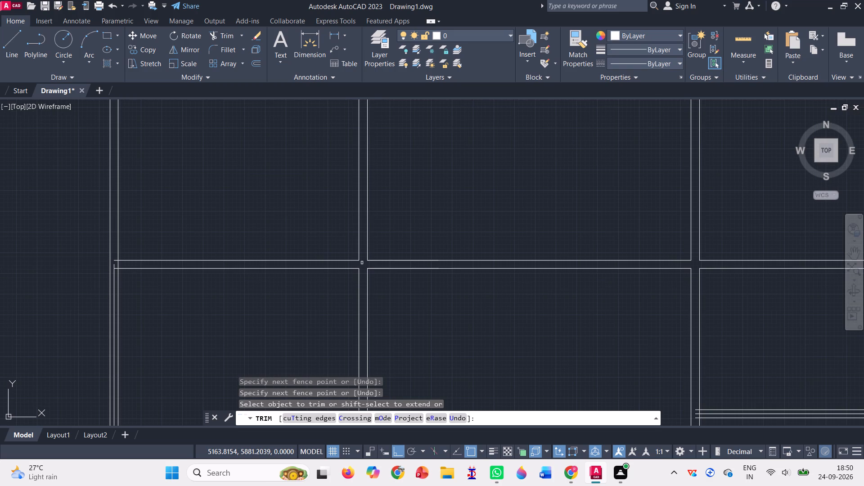
pyautogui.scroll(-1, 362, 263)
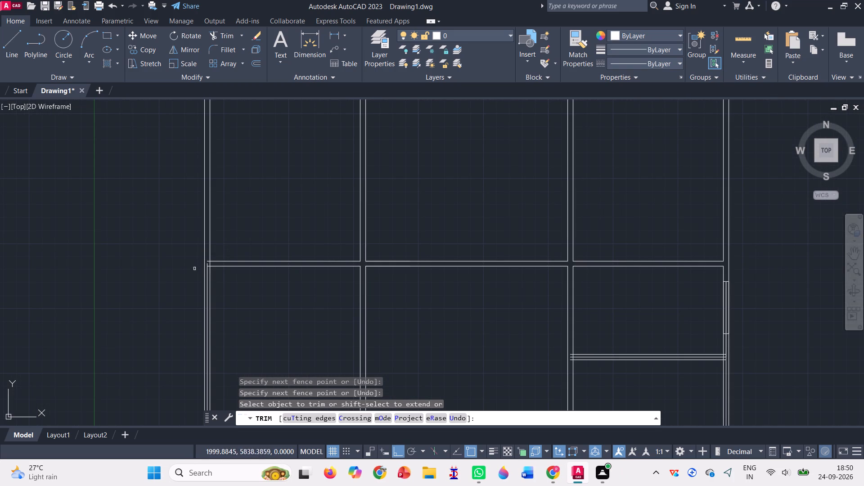
pyautogui.scroll(5, 194, 272)
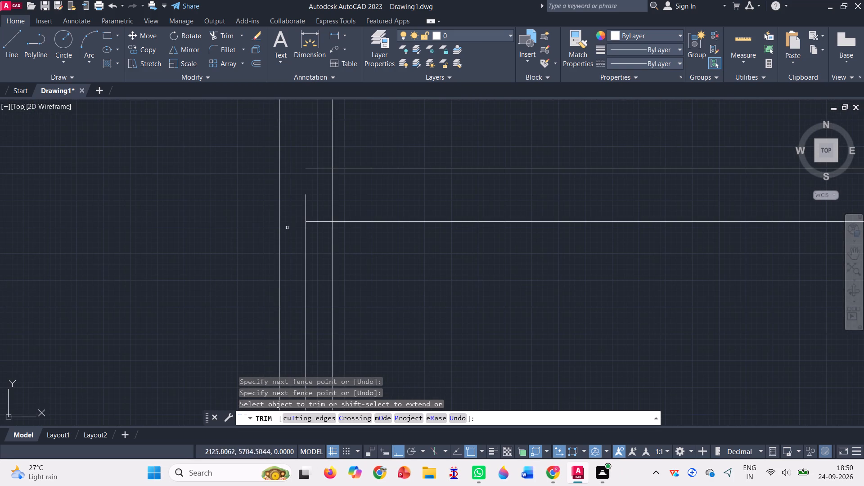
pyautogui.moveTo(317, 156); pyautogui.dragTo(351, 195)
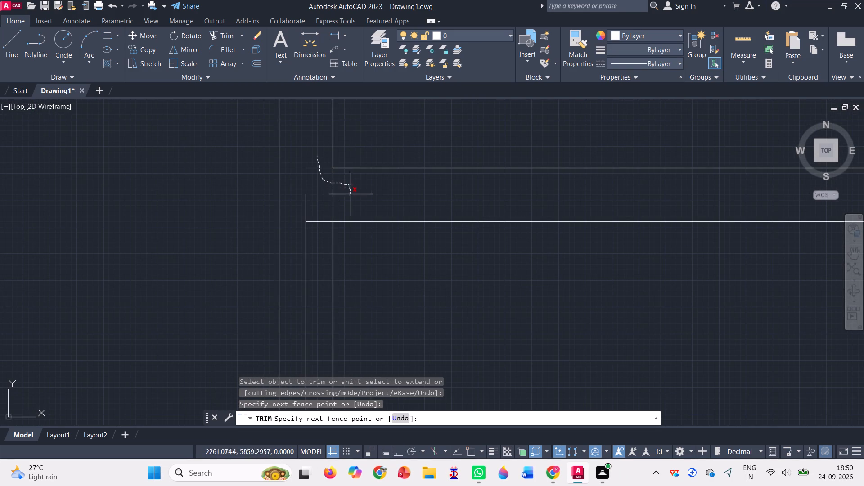
pyautogui.moveTo(351, 195); pyautogui.dragTo(301, 242)
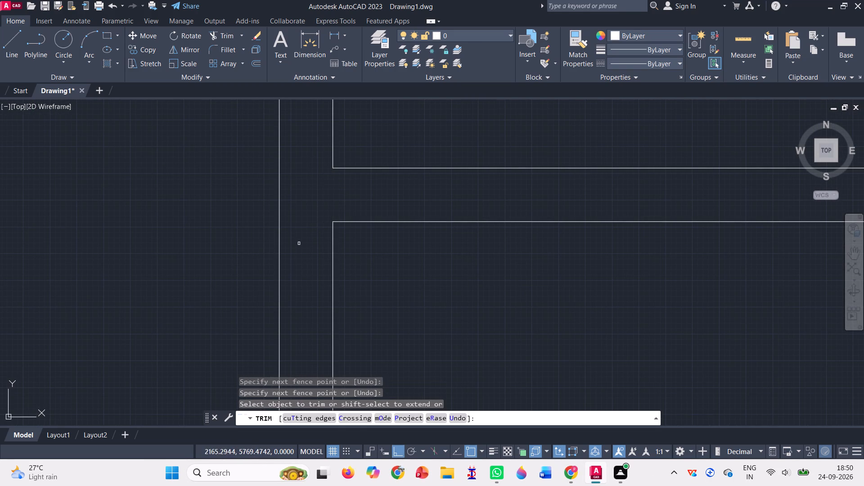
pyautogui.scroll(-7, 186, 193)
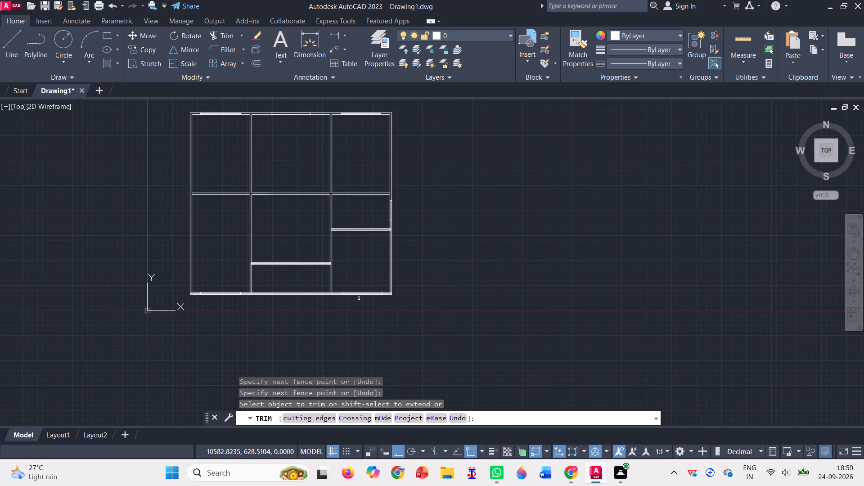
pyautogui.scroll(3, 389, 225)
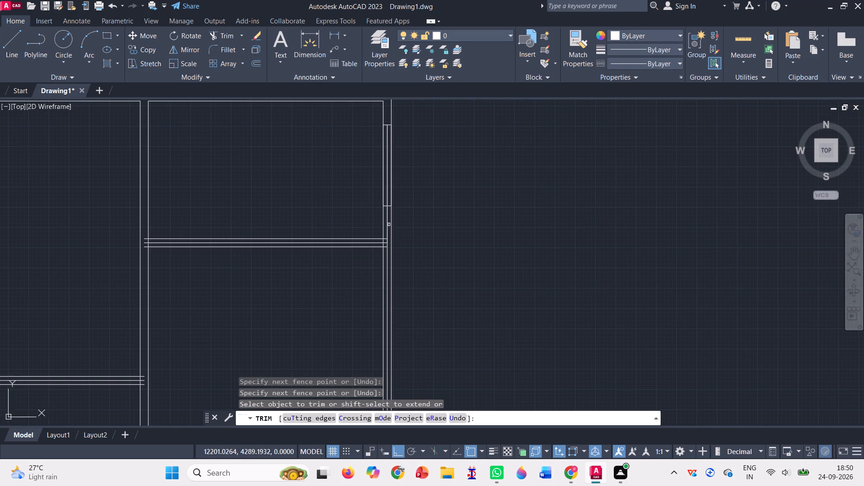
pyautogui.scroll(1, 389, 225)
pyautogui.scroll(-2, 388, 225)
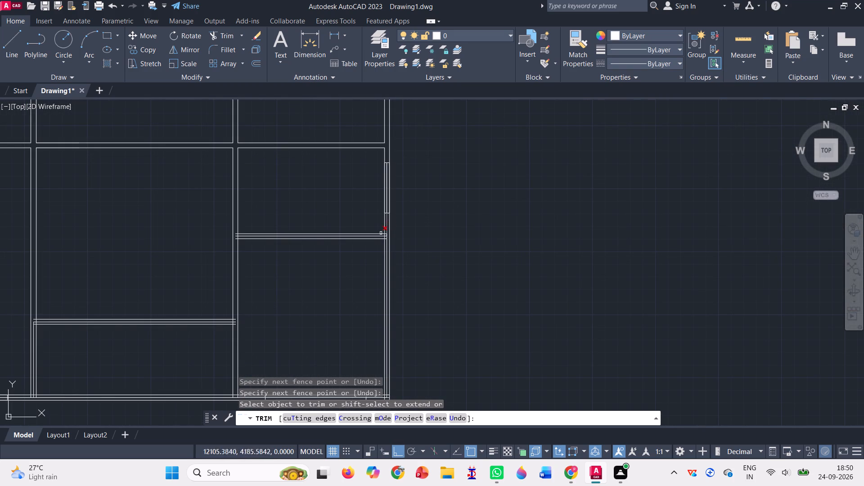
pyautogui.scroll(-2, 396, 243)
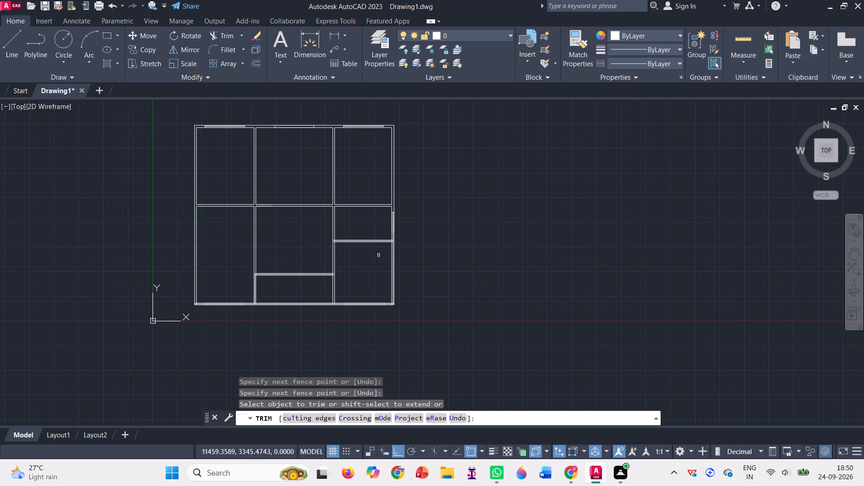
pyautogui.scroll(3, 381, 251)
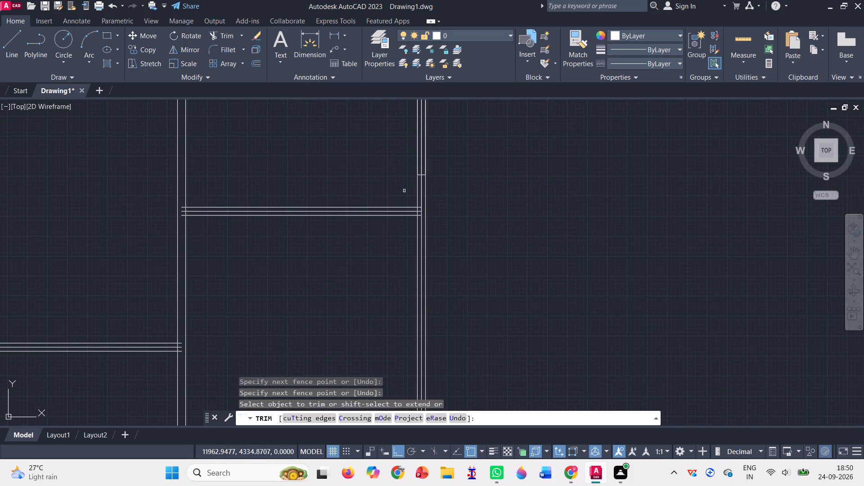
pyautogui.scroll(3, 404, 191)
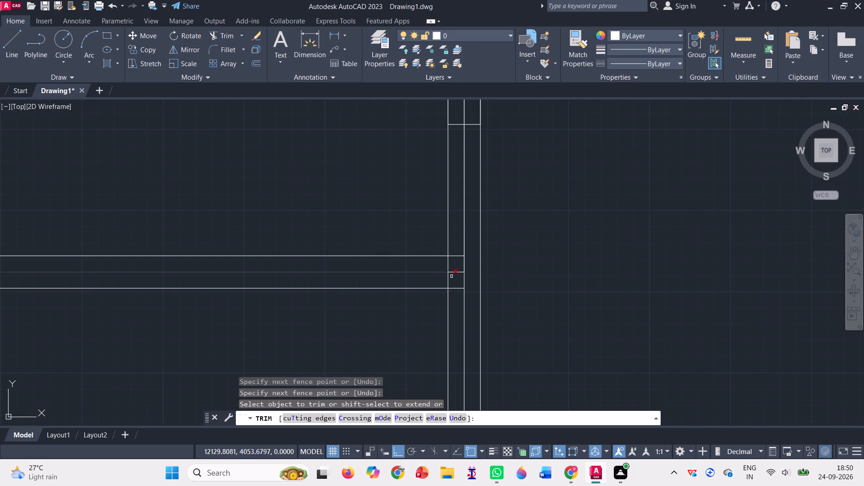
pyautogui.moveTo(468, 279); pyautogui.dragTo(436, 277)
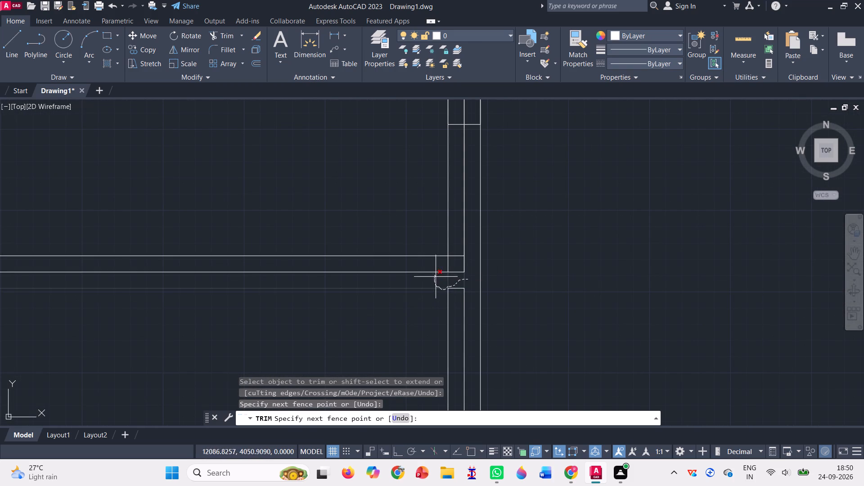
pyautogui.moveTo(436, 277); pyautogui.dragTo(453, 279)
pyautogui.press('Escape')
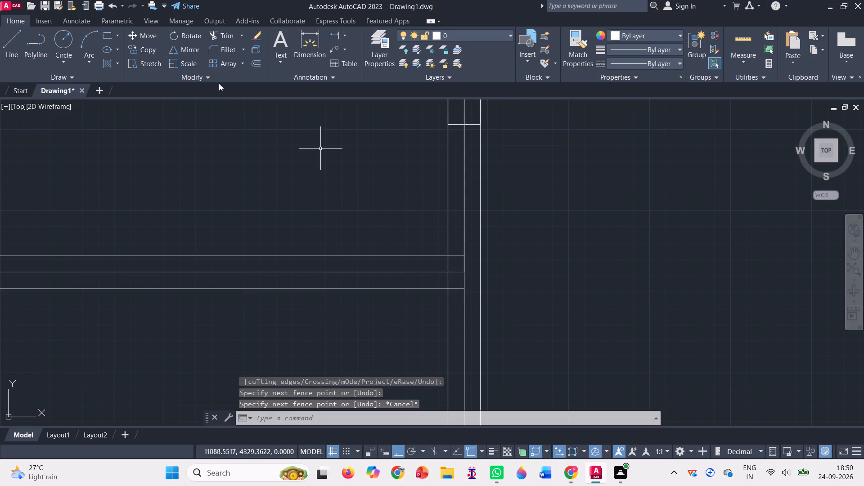
# Trim the wall lines and centrelines clean where the lower-right room's upper wall meets the right outer wall.
pyautogui.click(222, 36)
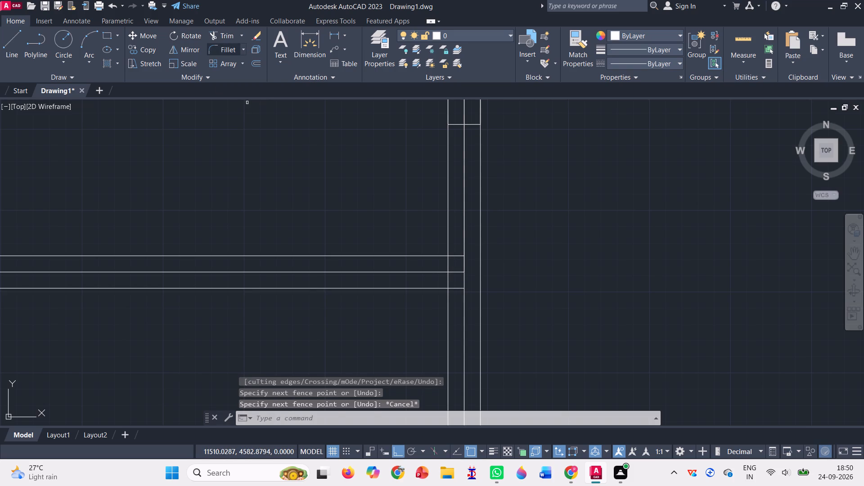
pyautogui.moveTo(474, 243); pyautogui.dragTo(457, 249)
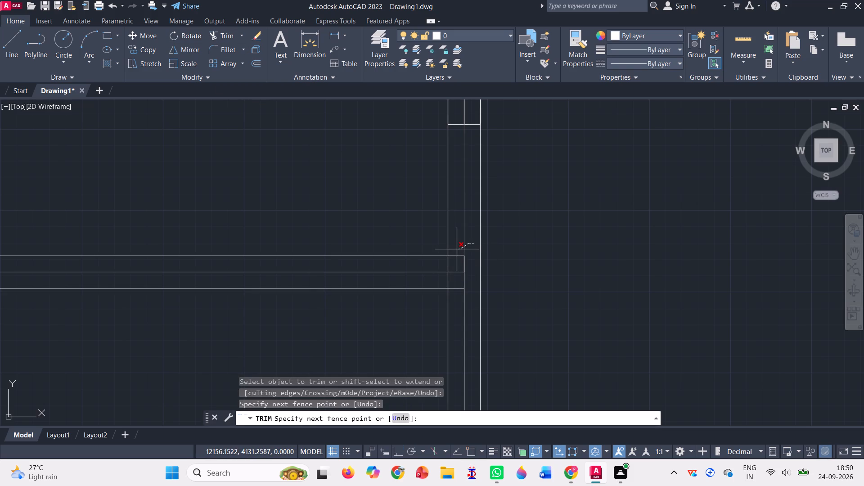
pyautogui.moveTo(457, 249); pyautogui.dragTo(445, 279)
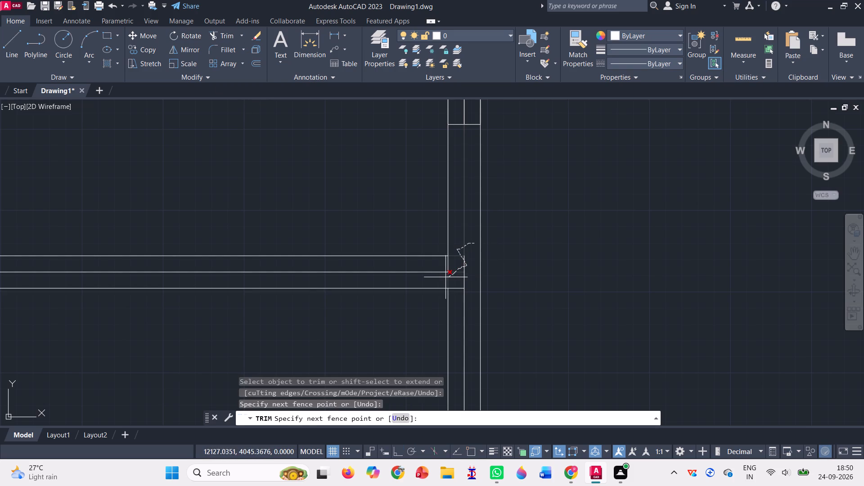
pyautogui.moveTo(445, 279); pyautogui.dragTo(456, 272)
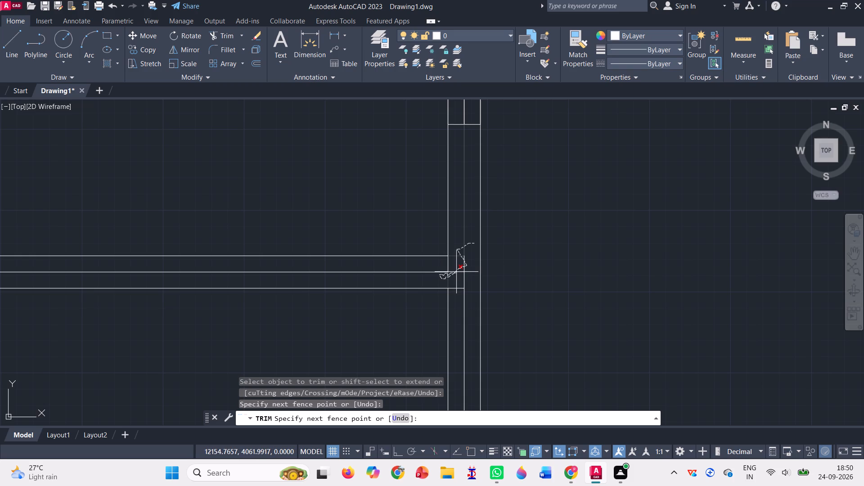
pyautogui.moveTo(456, 272); pyautogui.dragTo(466, 274)
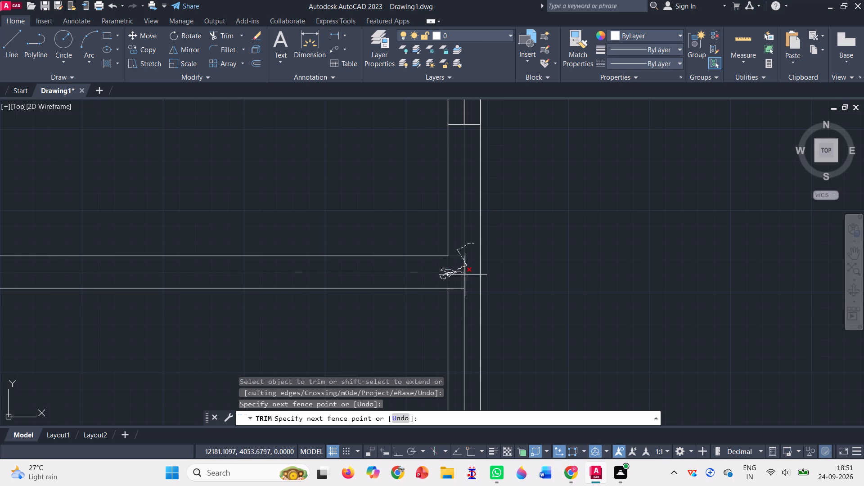
pyautogui.moveTo(466, 274); pyautogui.dragTo(462, 286)
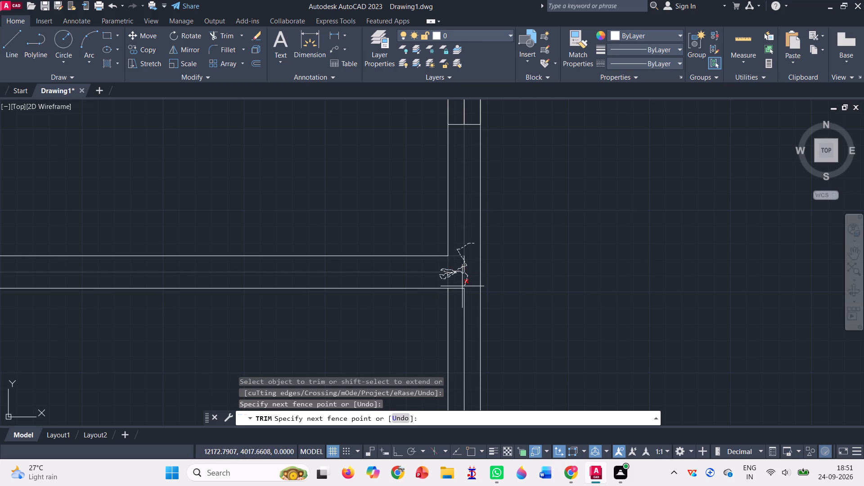
pyautogui.moveTo(462, 286); pyautogui.dragTo(467, 297)
# Trim the overlapping wall lines where the lower-right room's upper wall meets the right dividing wall.
pyautogui.scroll(-3, 467, 297)
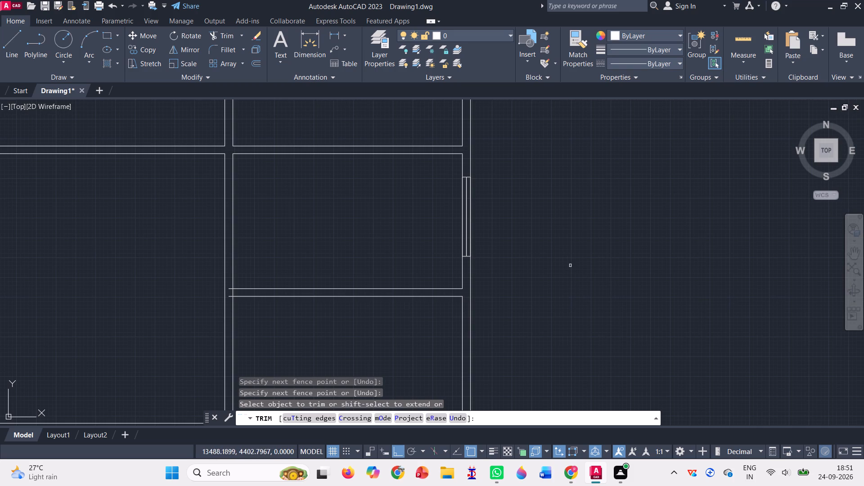
pyautogui.scroll(-1, 570, 265)
pyautogui.scroll(6, 357, 283)
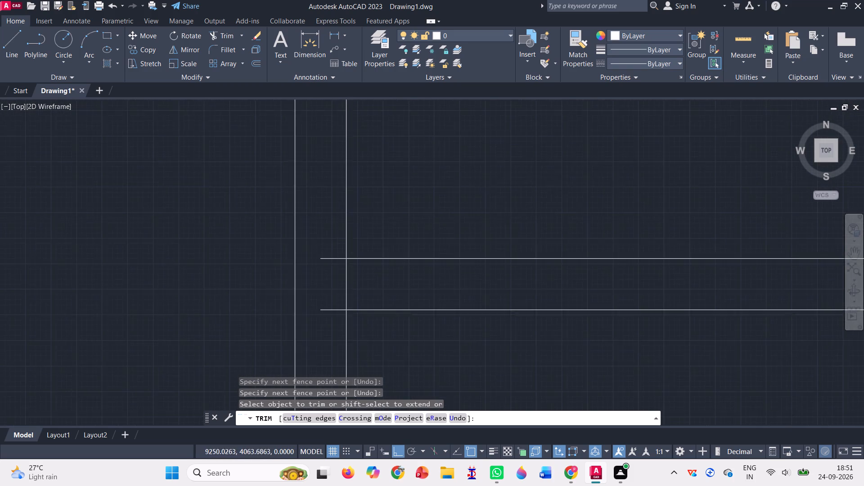
pyautogui.moveTo(310, 234); pyautogui.dragTo(304, 327)
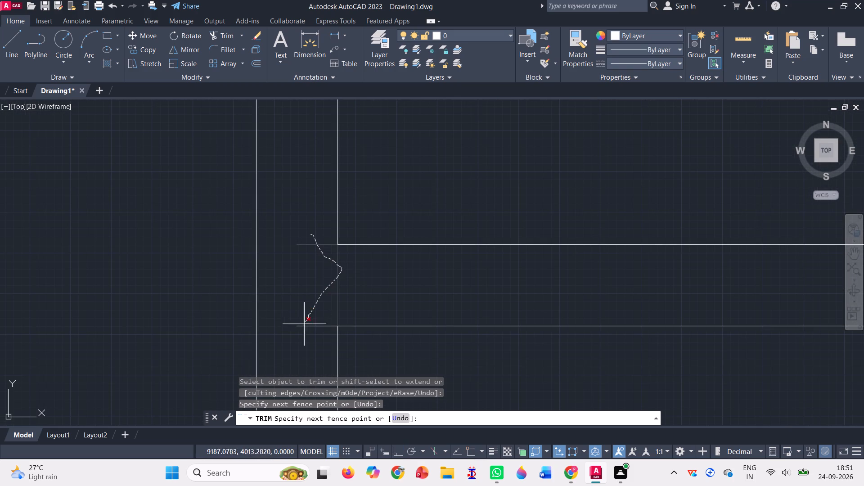
pyautogui.moveTo(304, 327); pyautogui.dragTo(305, 338)
# Trim the overlapping wall lines and centreline where the small bottom-middle room's upper wall meets the right dividing wall.
pyautogui.scroll(-5, 306, 287)
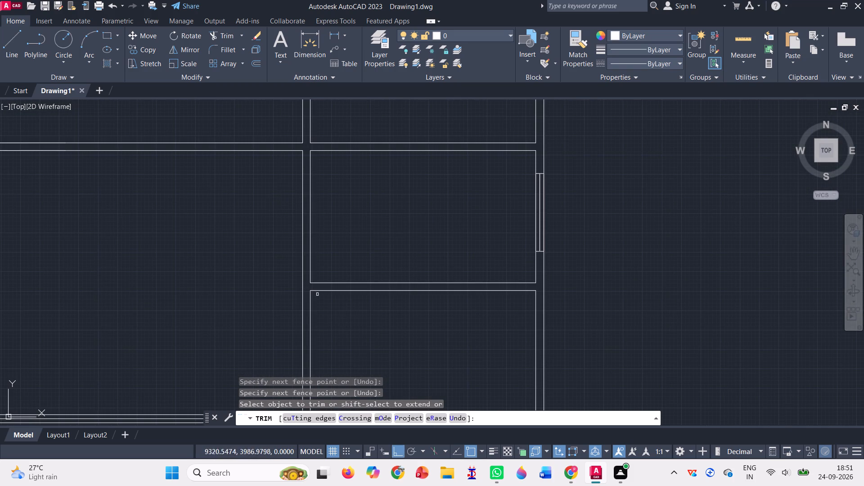
pyautogui.scroll(-3, 493, 183)
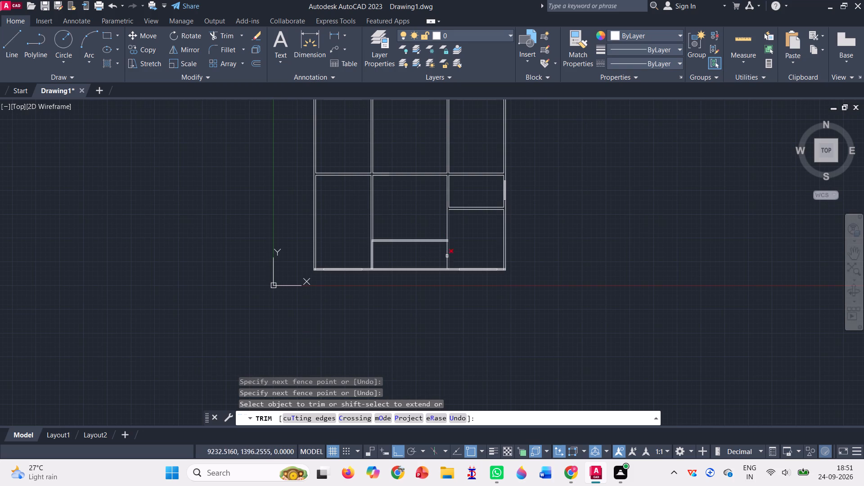
pyautogui.scroll(3, 441, 236)
pyautogui.scroll(3, 463, 270)
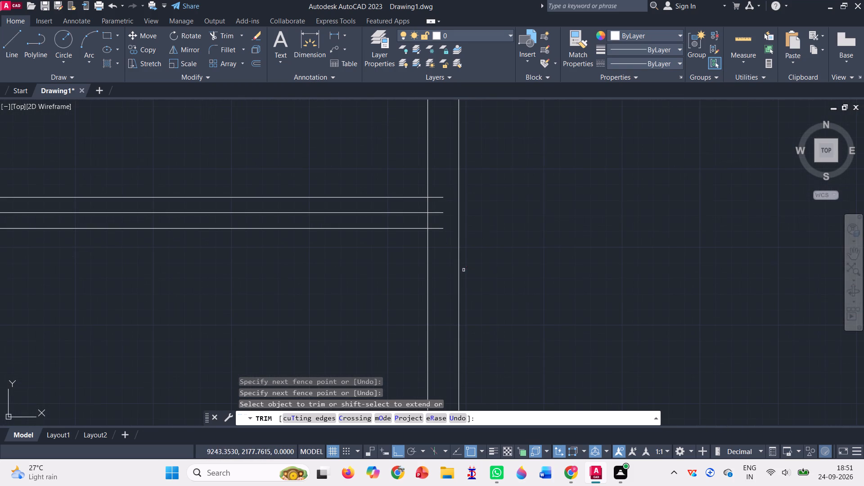
pyautogui.moveTo(439, 190); pyautogui.dragTo(418, 219)
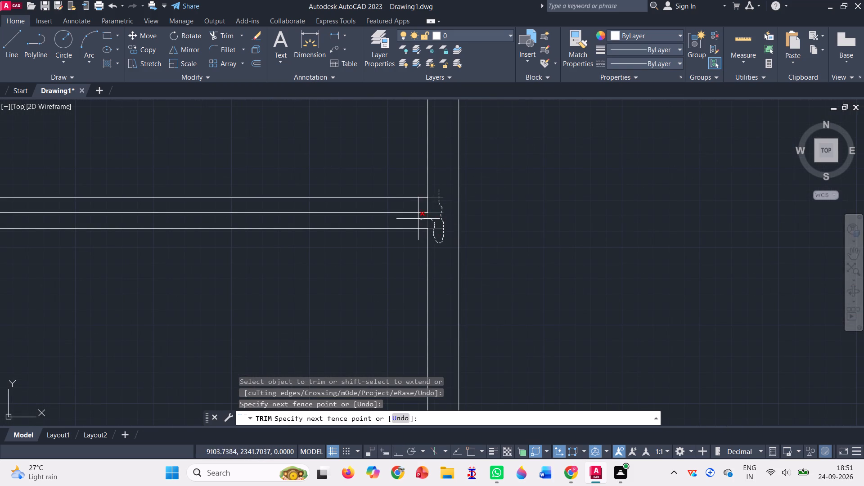
pyautogui.moveTo(418, 219); pyautogui.dragTo(431, 208)
pyautogui.scroll(-2, 496, 196)
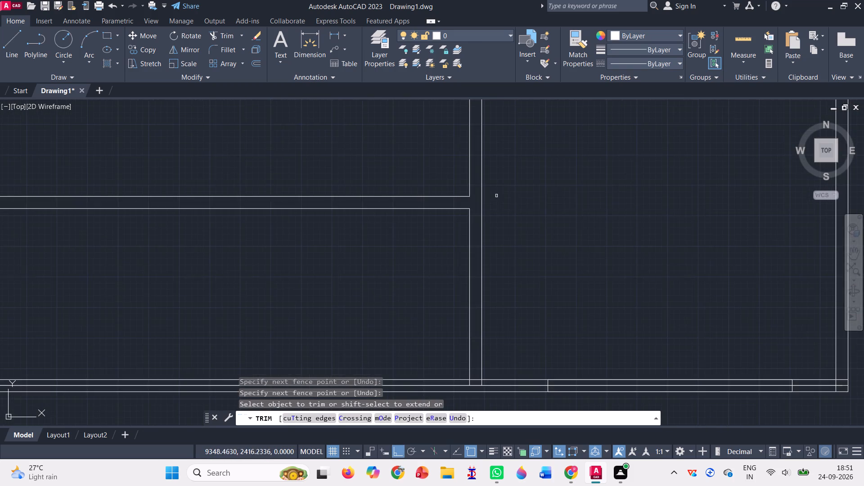
# Trim the overlapping wall lines and centreline where the small bottom-middle room's upper wall meets the left dividing wall.
pyautogui.scroll(-2, 496, 196)
pyautogui.scroll(1, 301, 211)
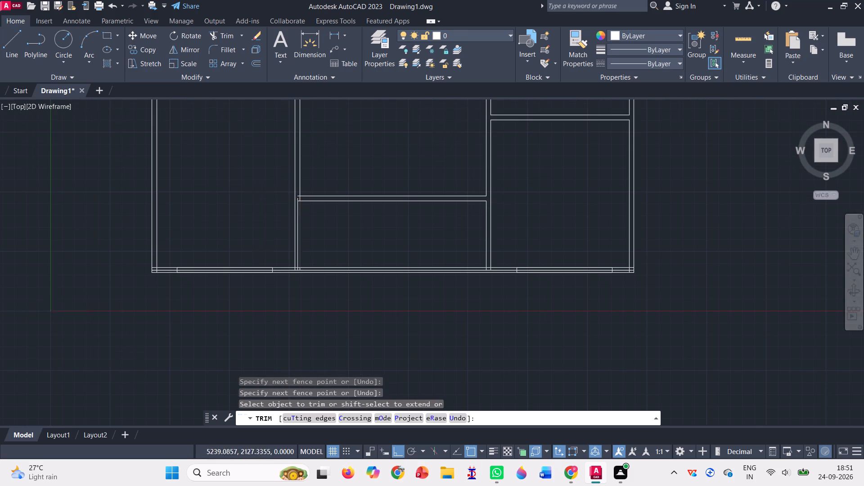
pyautogui.scroll(4, 285, 197)
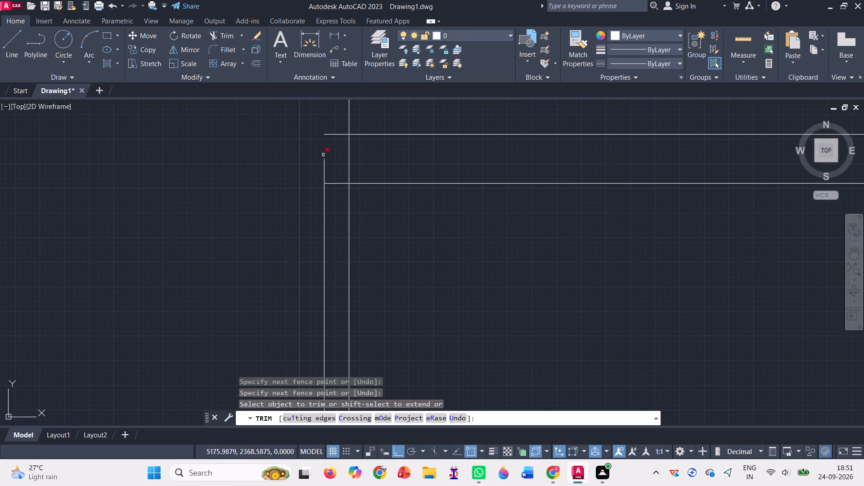
pyautogui.moveTo(338, 126); pyautogui.dragTo(316, 193)
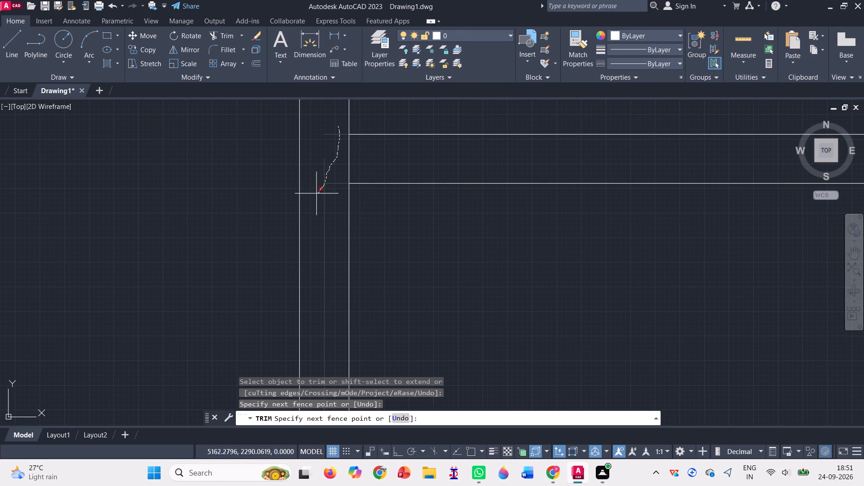
pyautogui.moveTo(316, 193); pyautogui.dragTo(352, 162)
# Trim the overlapping inner wall lines and the leftover centreline pieces at the lower-left corner of the outer walls.
pyautogui.scroll(-4, 318, 164)
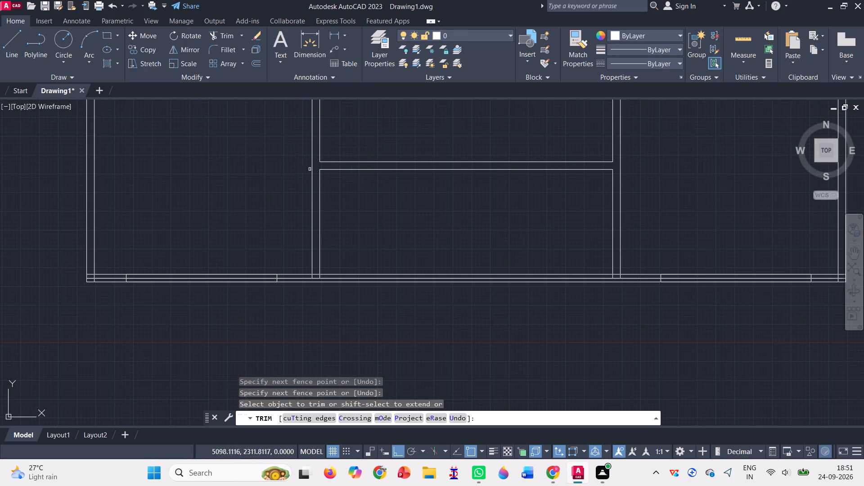
pyautogui.scroll(5, 91, 272)
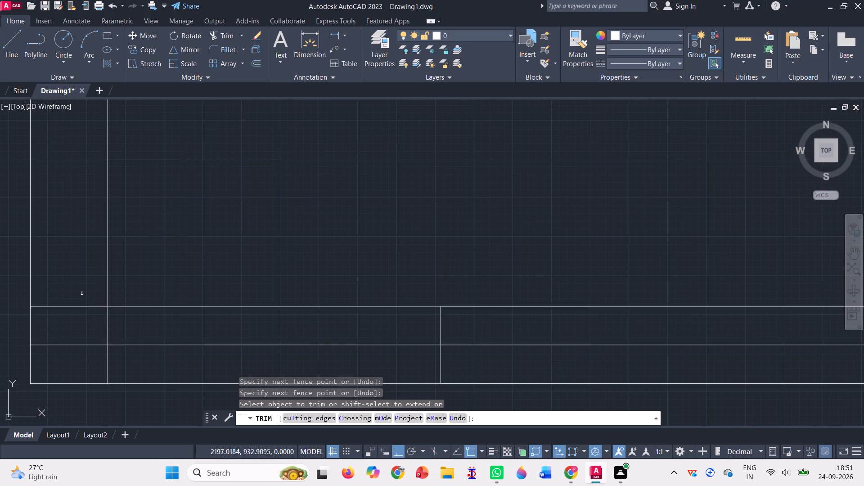
pyautogui.moveTo(76, 290); pyautogui.dragTo(110, 339)
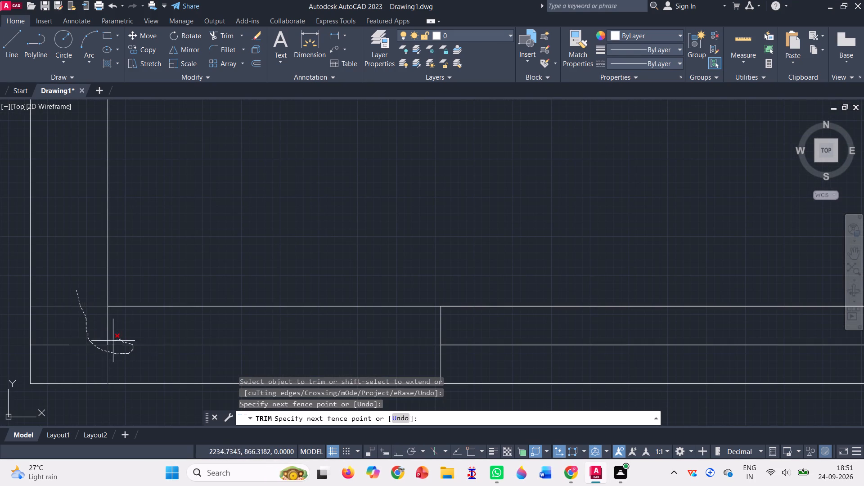
pyautogui.moveTo(110, 339); pyautogui.dragTo(101, 339)
pyautogui.moveTo(64, 319); pyautogui.dragTo(56, 351)
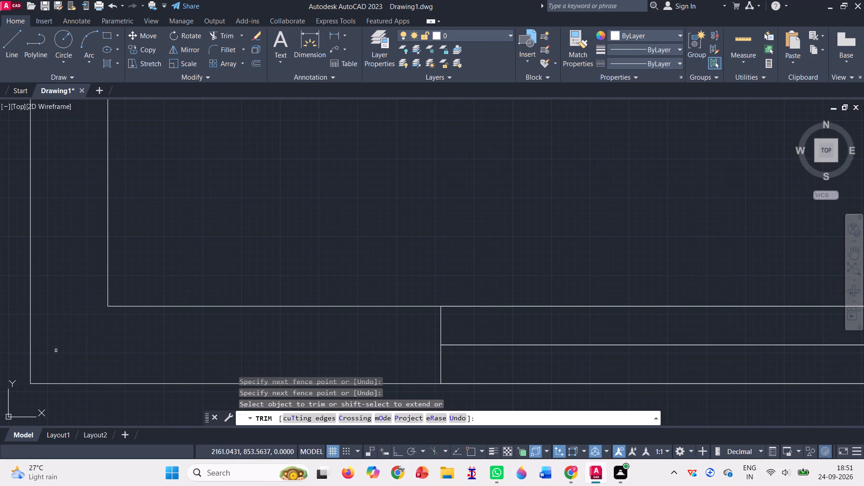
# Trim the overlapping wall lines and the centreline where the left dividing wall meets the bottom outer wall.
pyautogui.scroll(-4, 71, 293)
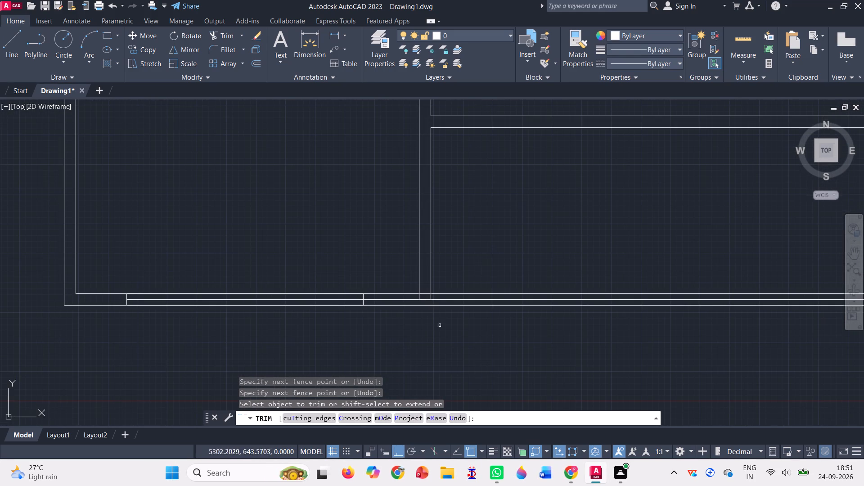
pyautogui.scroll(4, 427, 306)
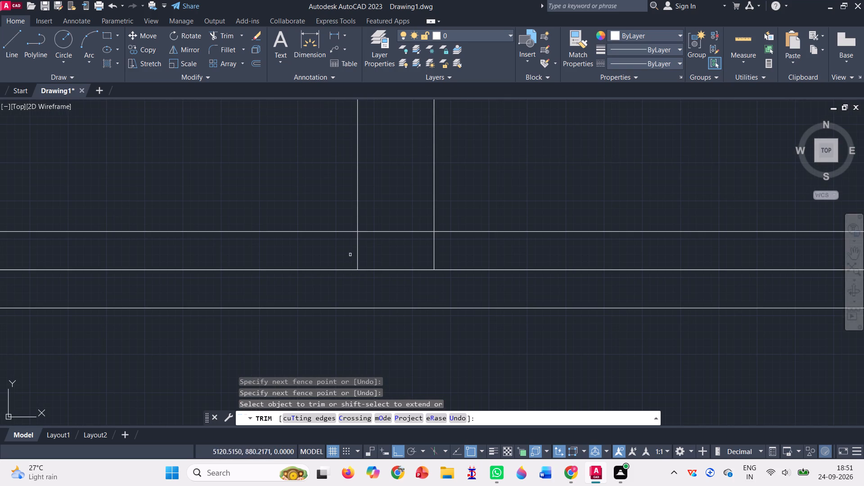
pyautogui.moveTo(334, 281); pyautogui.dragTo(407, 232)
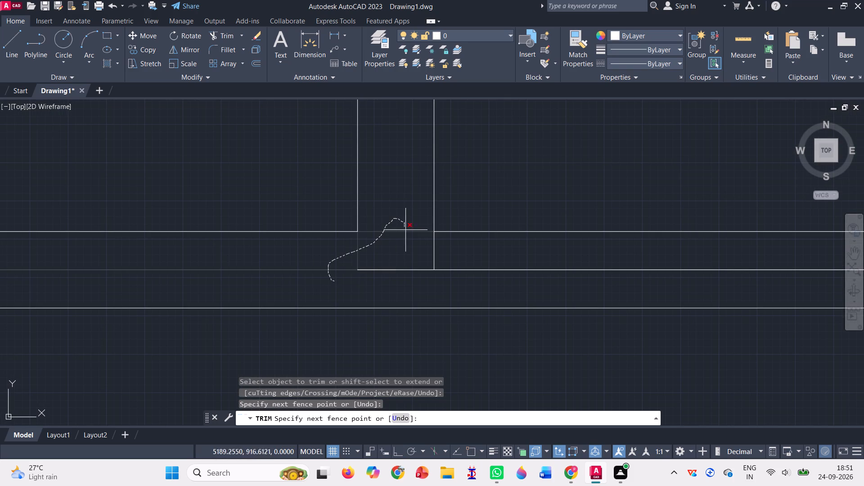
pyautogui.moveTo(407, 232); pyautogui.dragTo(385, 268)
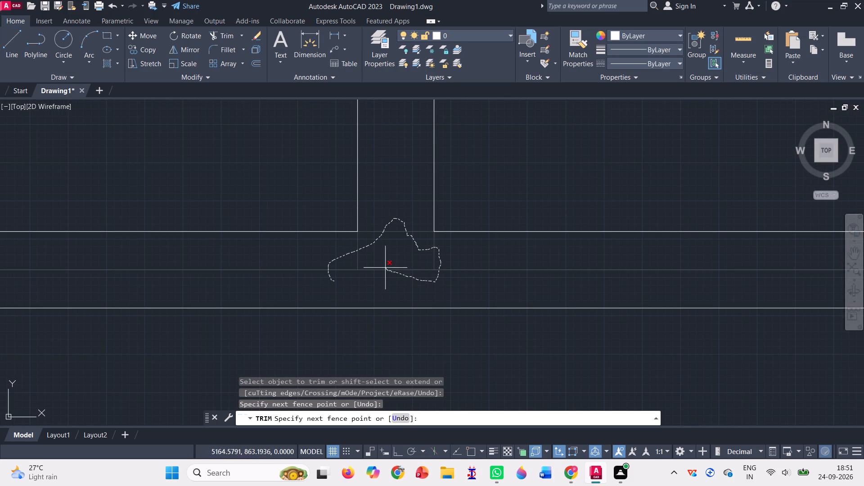
pyautogui.moveTo(385, 268); pyautogui.dragTo(384, 265)
# Trim the overlapping inner wall lines and centreline at the lower-right corner of the outer walls.
pyautogui.scroll(-7, 377, 266)
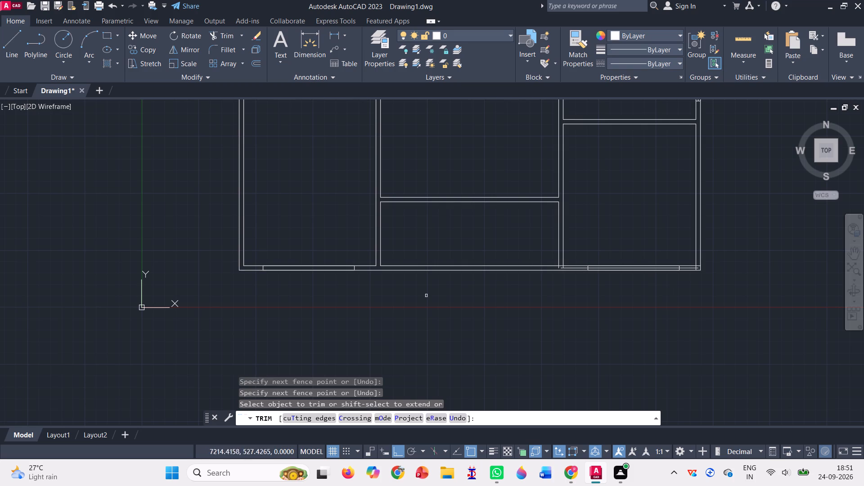
pyautogui.scroll(-2, 378, 316)
pyautogui.scroll(9, 503, 299)
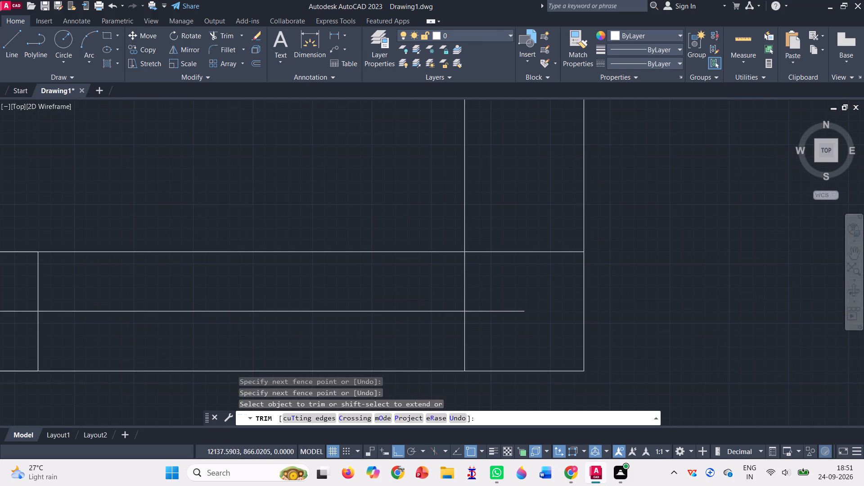
pyautogui.moveTo(531, 236); pyautogui.dragTo(461, 320)
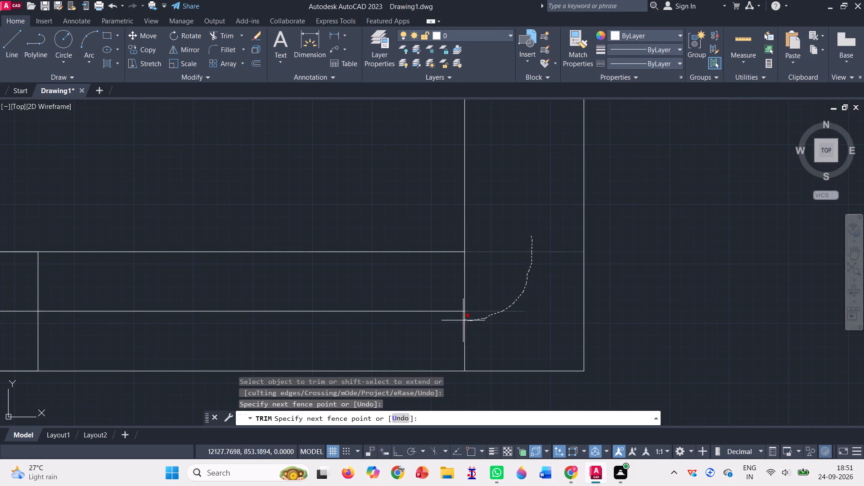
pyautogui.moveTo(461, 320); pyautogui.dragTo(481, 295)
# Trim the overlapping wall lines and the centreline where the right dividing wall meets the bottom outer wall.
pyautogui.scroll(-3, 498, 270)
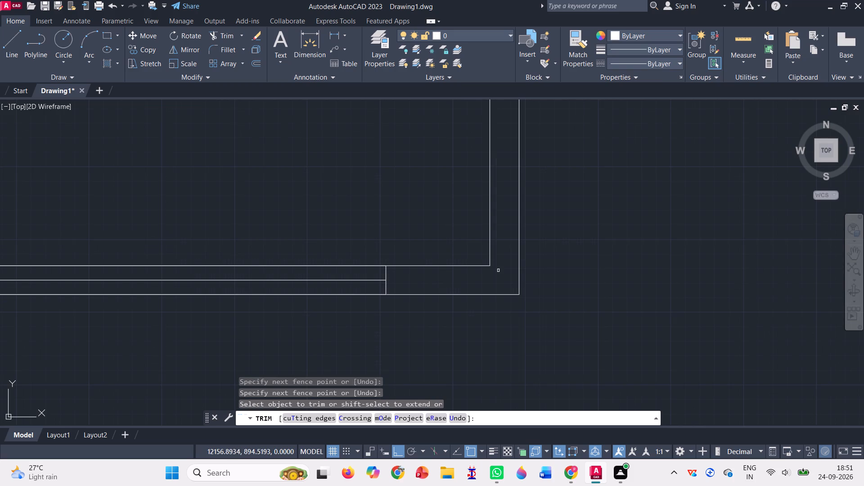
pyautogui.scroll(-3, 463, 254)
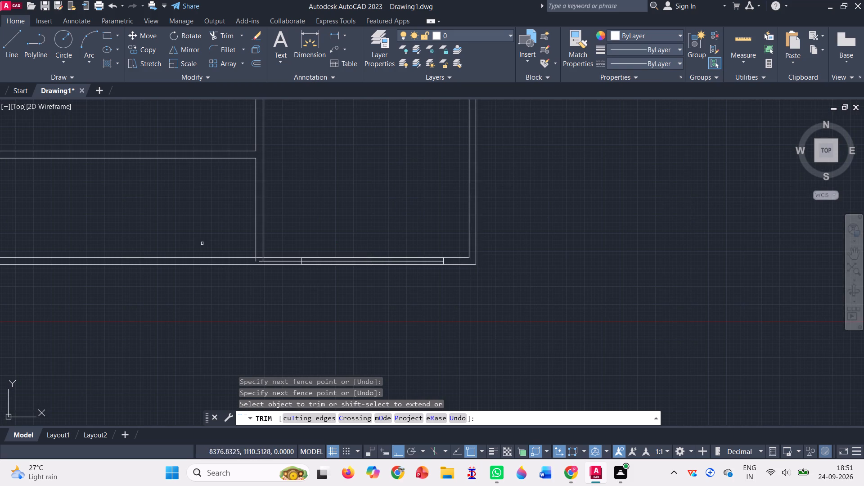
pyautogui.scroll(5, 256, 273)
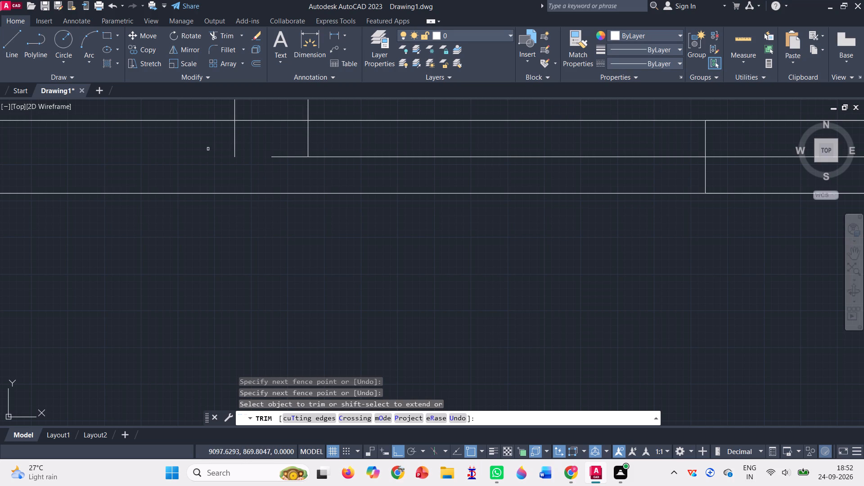
pyautogui.moveTo(208, 149); pyautogui.dragTo(312, 145)
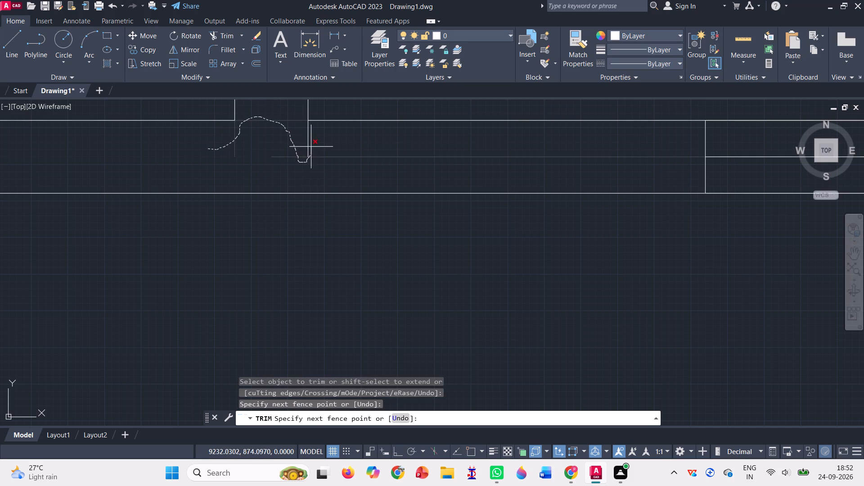
pyautogui.moveTo(312, 145); pyautogui.dragTo(285, 159)
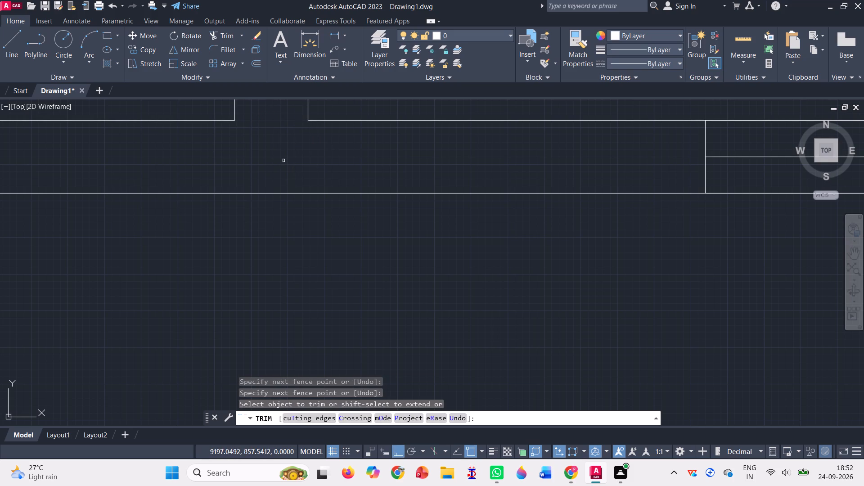
# Draw a 2000-long horizontal line between the end midpoints of the lower-left room's opening rectangle in the bottom wall.
pyautogui.scroll(-4, 282, 161)
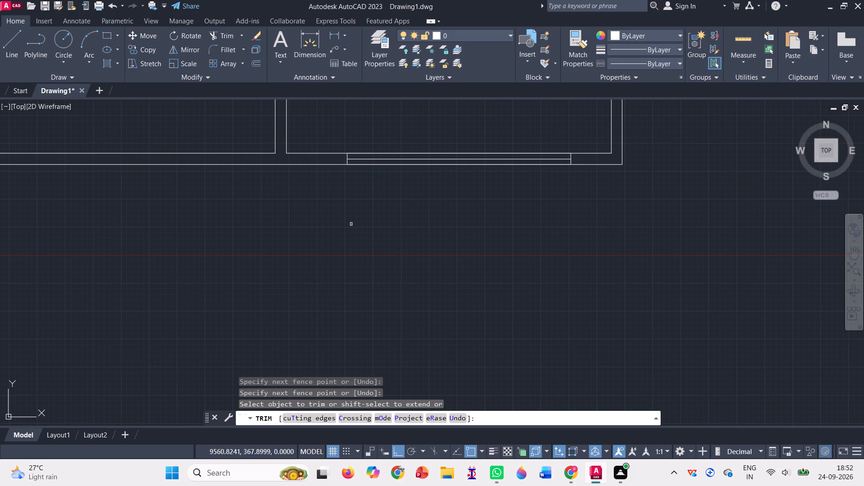
pyautogui.scroll(-2, 547, 287)
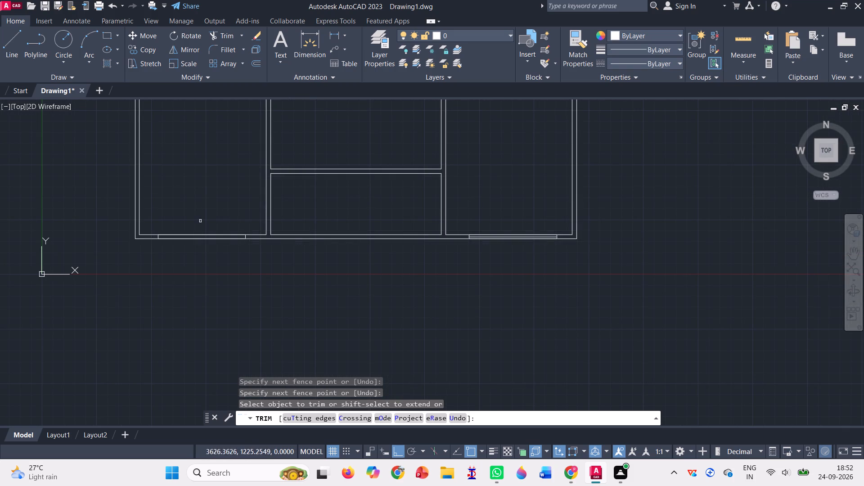
pyautogui.scroll(3, 189, 221)
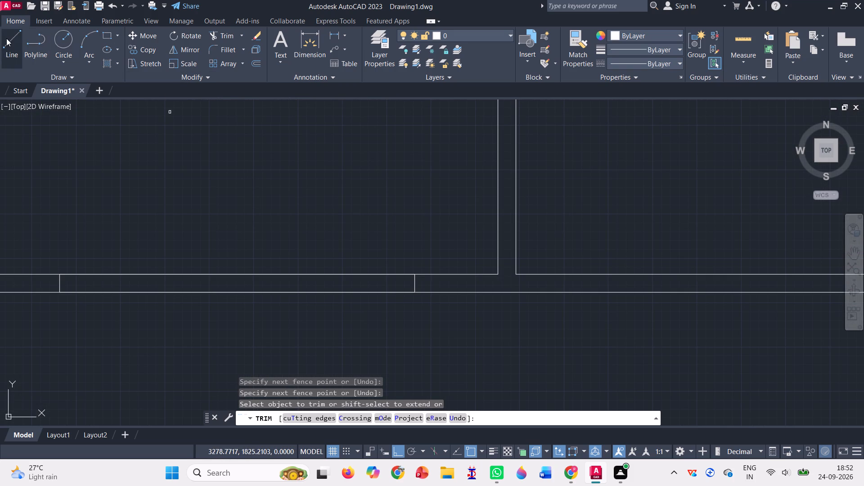
pyautogui.click(6, 38)
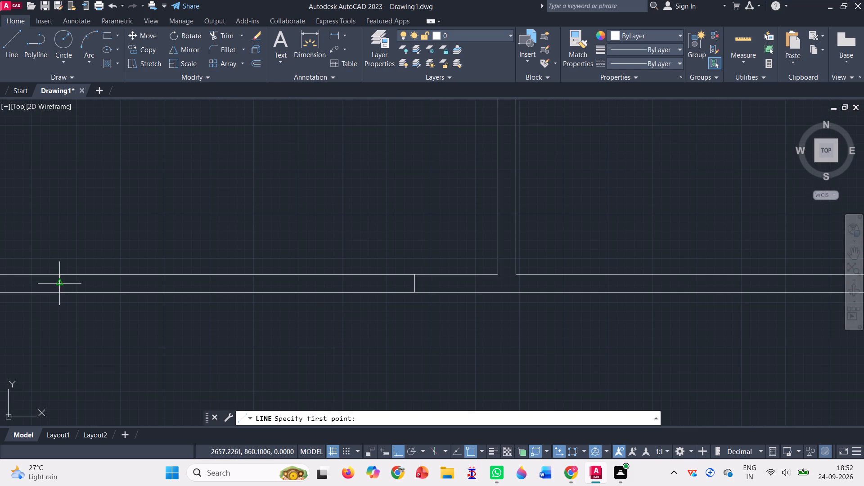
pyautogui.click(59, 286)
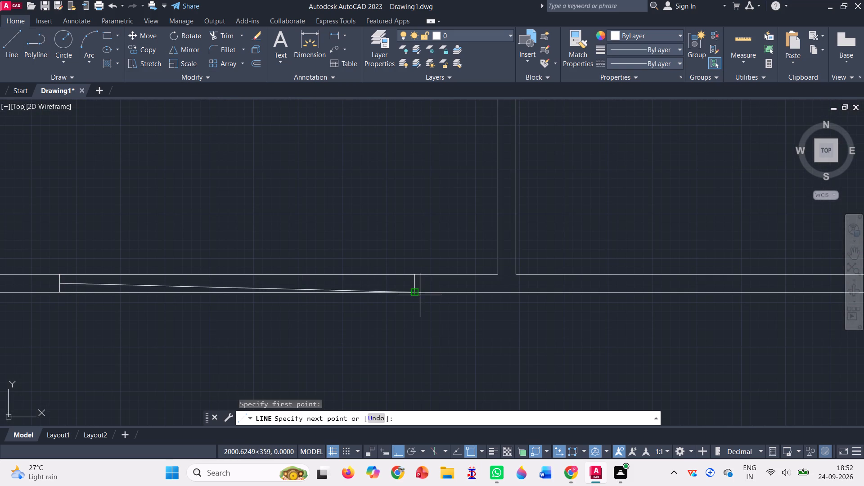
pyautogui.click(417, 283)
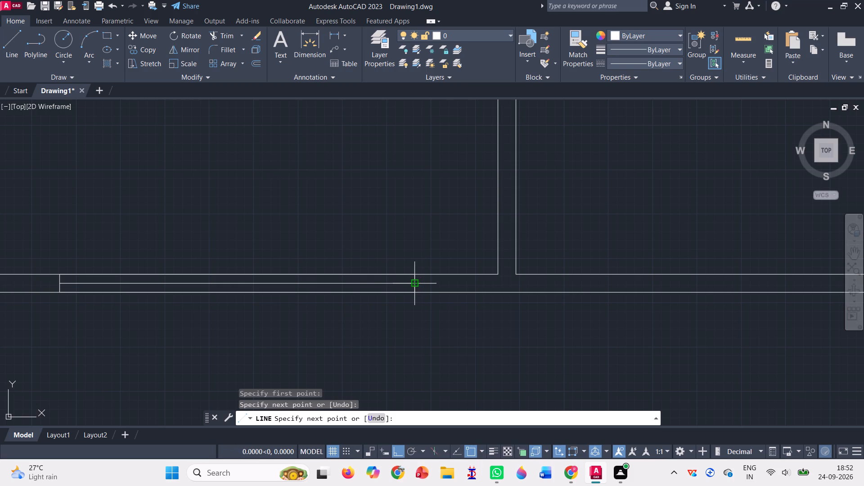
pyautogui.press('Escape')
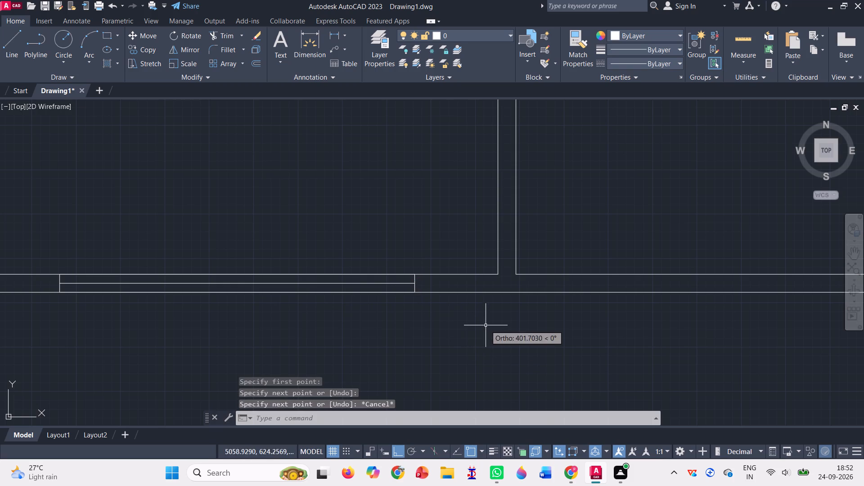
# Draw a 2000-long horizontal line between the end midpoints of the top-middle room's opening rectangle in the top wall.
pyautogui.scroll(-4, 416, 352)
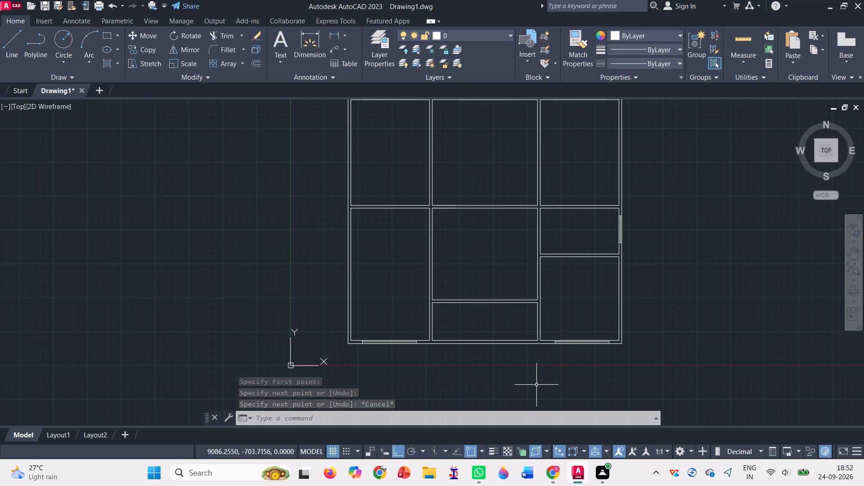
pyautogui.scroll(-2, 536, 385)
pyautogui.scroll(3, 544, 264)
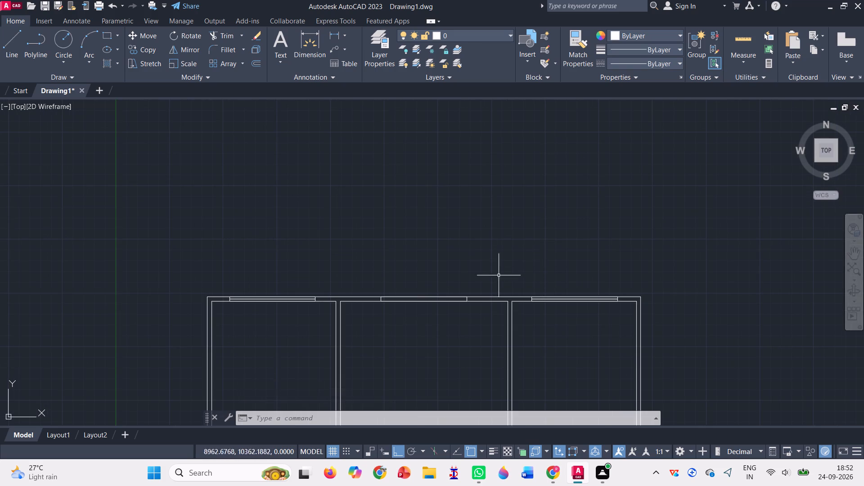
pyautogui.scroll(-2, 426, 168)
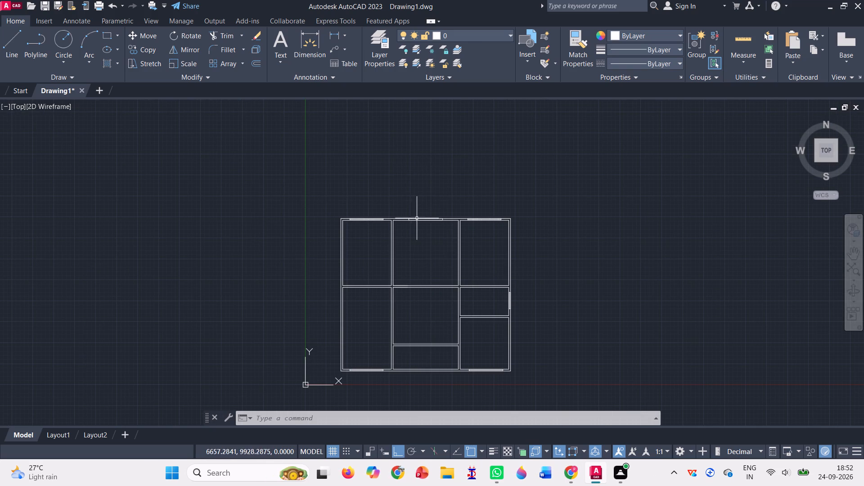
pyautogui.scroll(4, 417, 223)
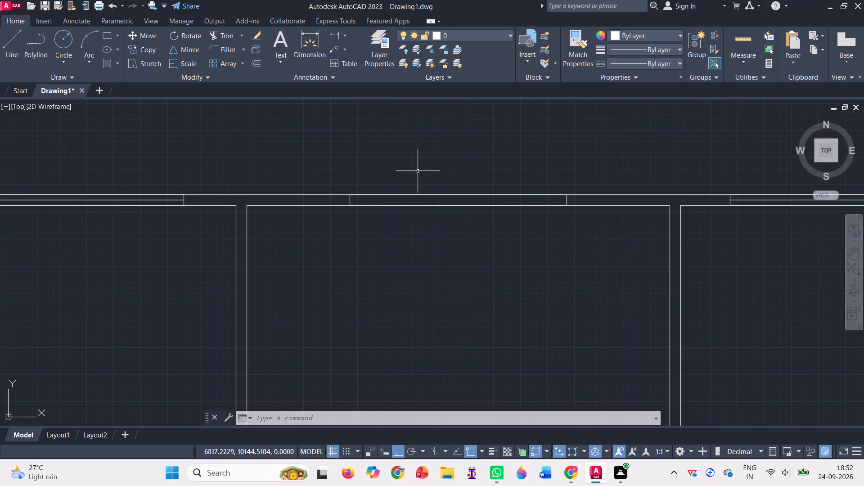
pyautogui.scroll(2, 418, 171)
pyautogui.click(6, 41)
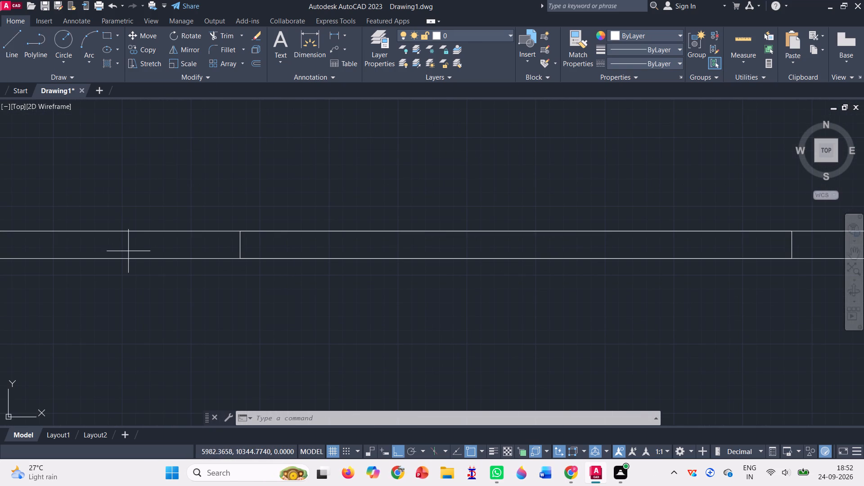
pyautogui.click(240, 247)
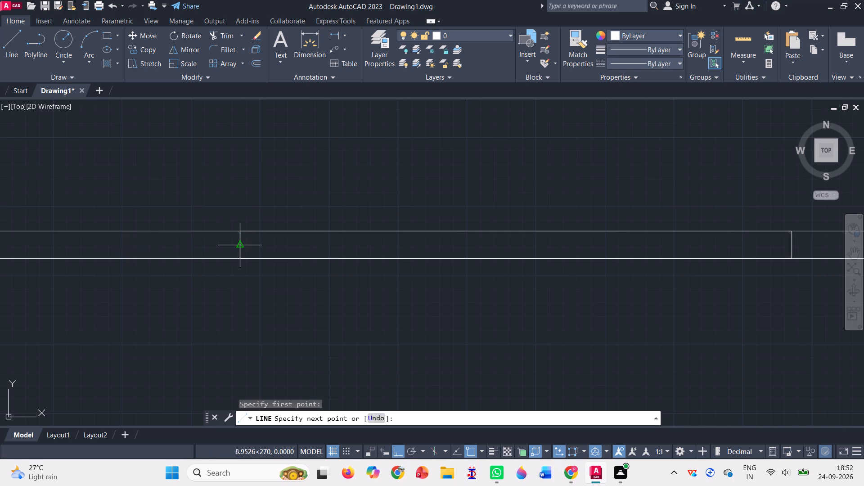
pyautogui.click(791, 245)
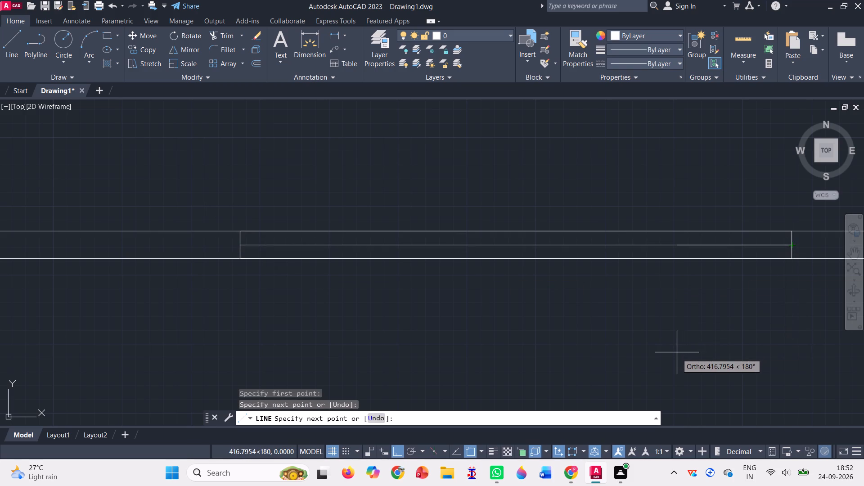
pyautogui.press('Escape')
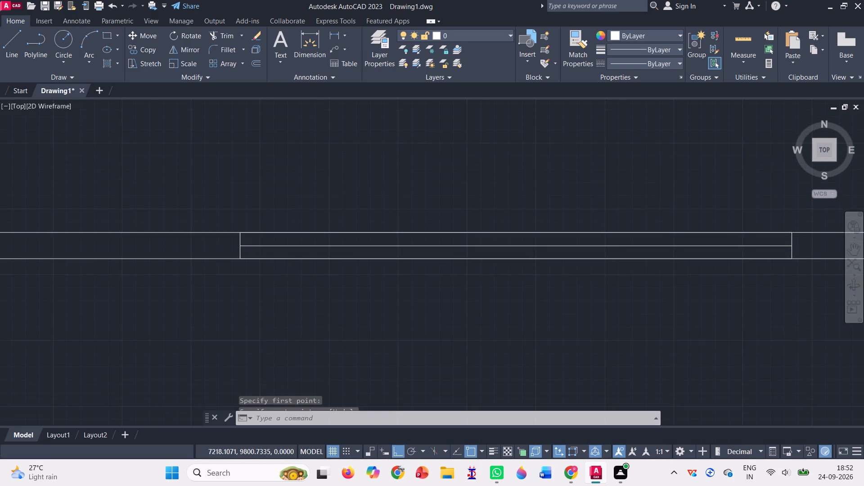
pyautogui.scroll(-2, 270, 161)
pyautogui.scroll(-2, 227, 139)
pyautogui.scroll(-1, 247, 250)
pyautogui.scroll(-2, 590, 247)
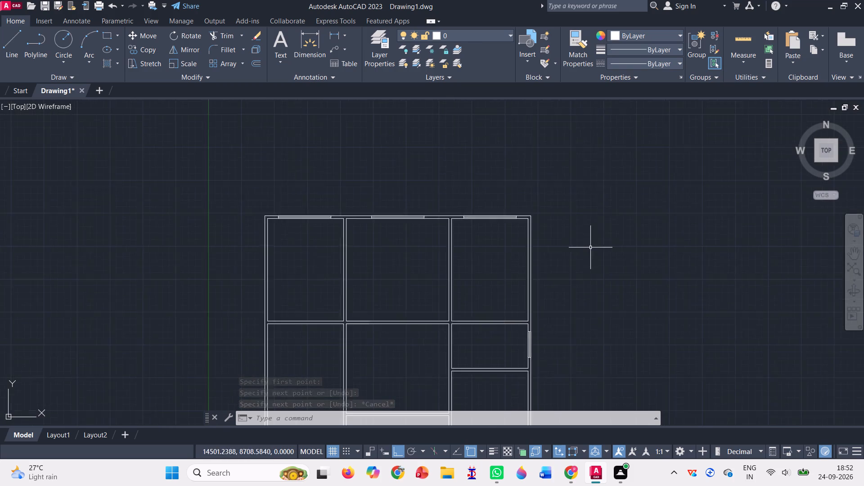
# Draw 100-long vertical lines closing both ends of the horizontal wall between the top-middle and centre rooms.
pyautogui.scroll(1, 484, 391)
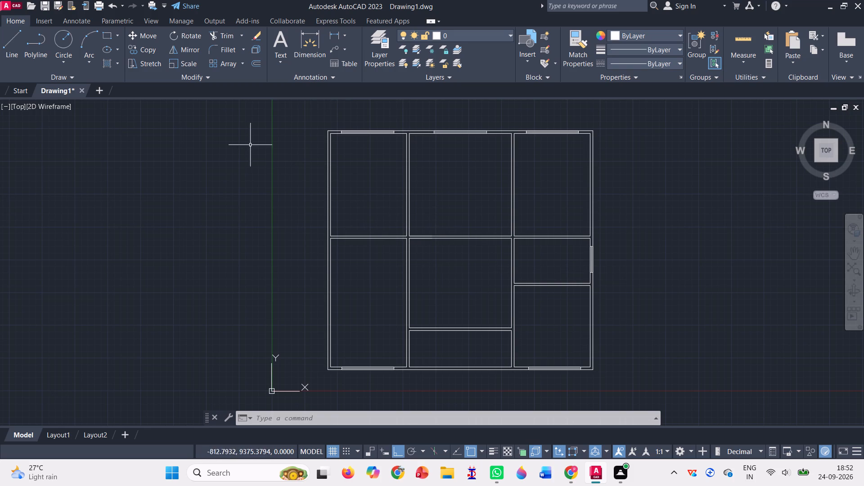
pyautogui.click(7, 46)
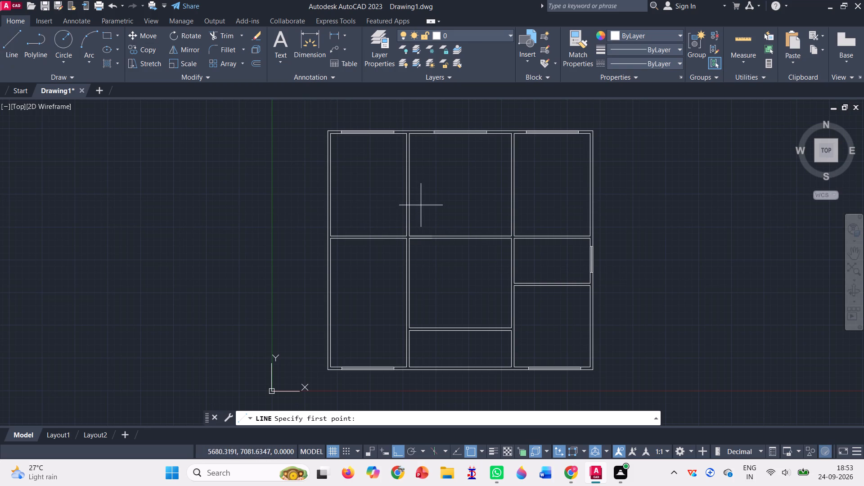
pyautogui.scroll(3, 417, 243)
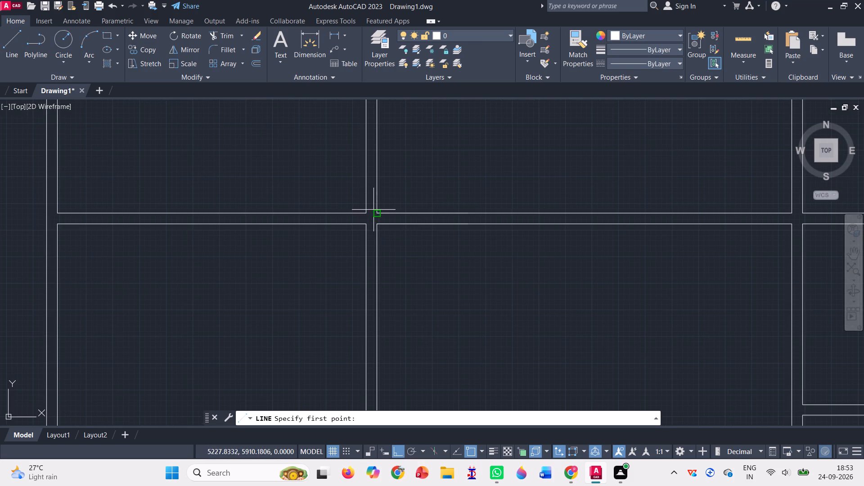
pyautogui.click(375, 216)
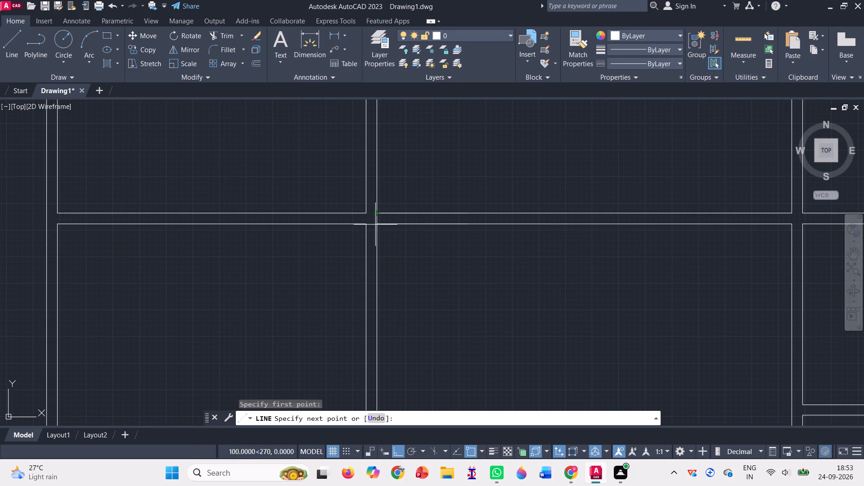
pyautogui.click(376, 226)
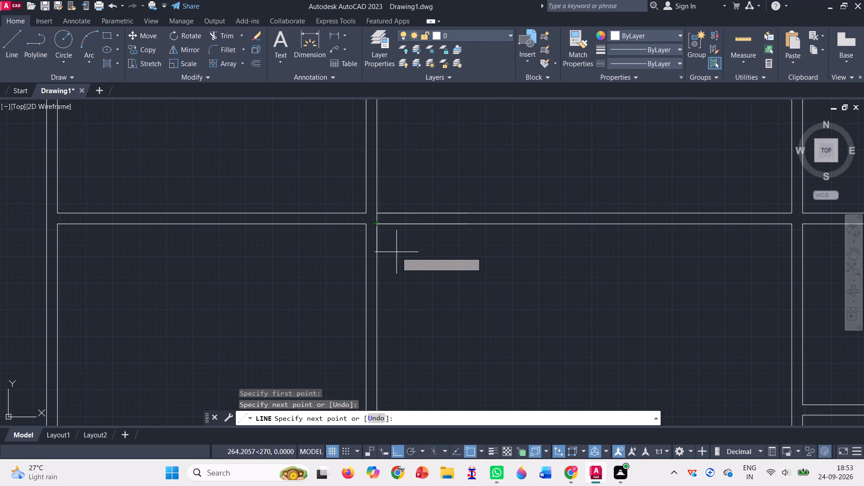
pyautogui.press('Escape')
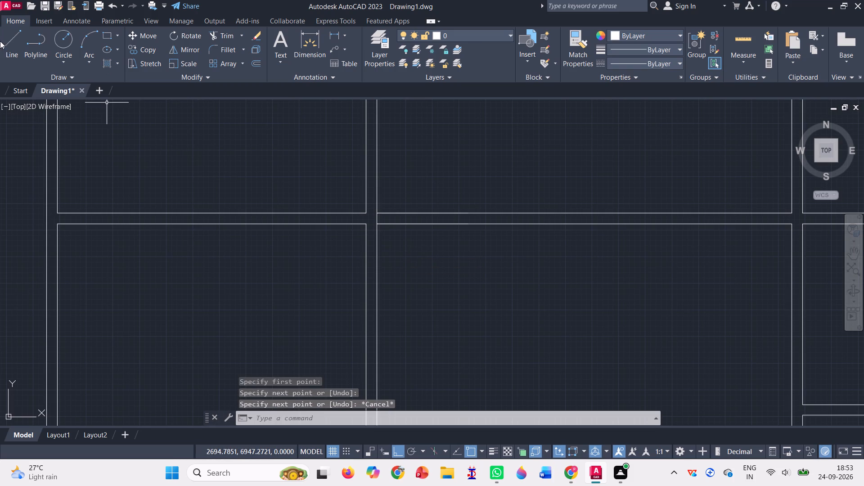
pyautogui.click(13, 49)
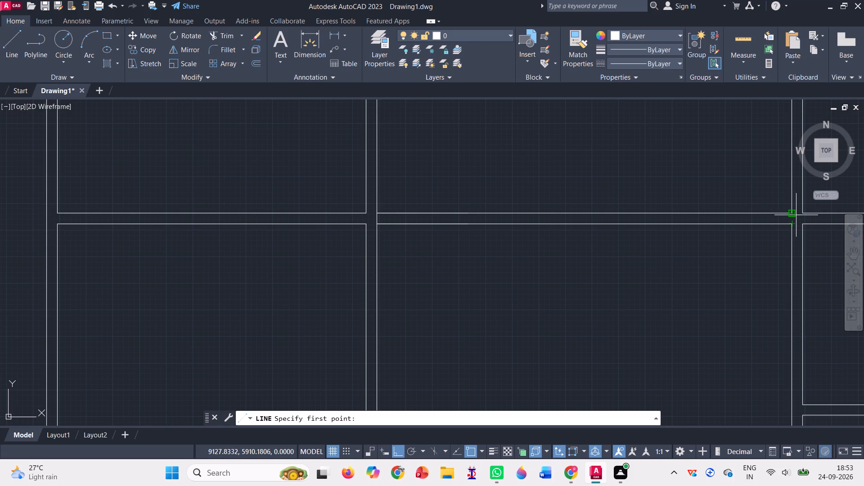
pyautogui.click(792, 214)
pyautogui.click(789, 224)
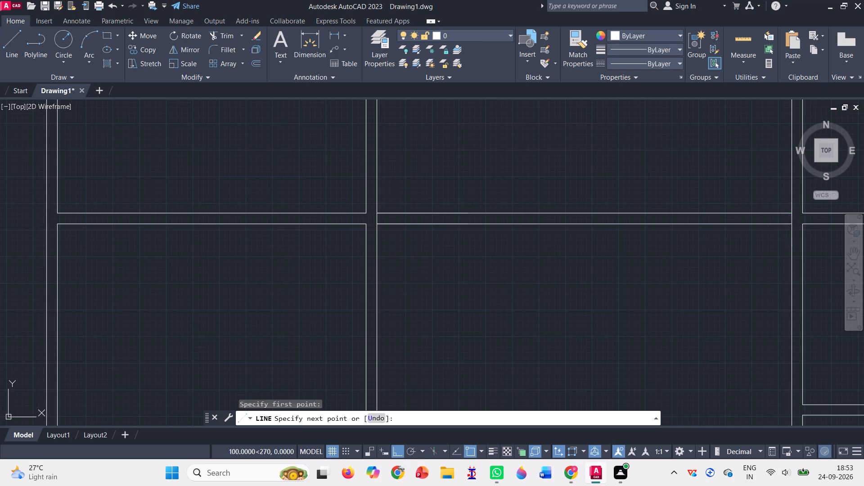
pyautogui.press('Escape')
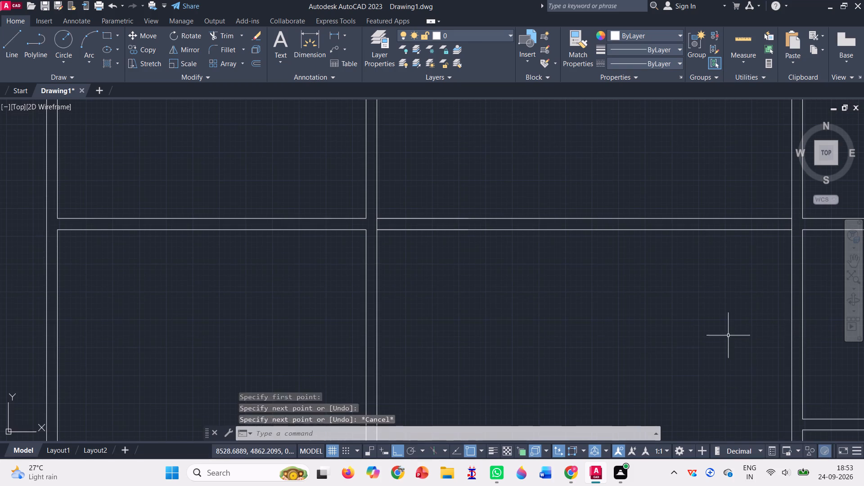
# Trim away both horizontal wall lines and the leftover segment between the top-middle and centre rooms, merging them into one space.
pyautogui.click(219, 34)
pyautogui.click(541, 174)
pyautogui.moveTo(541, 174); pyautogui.dragTo(540, 193)
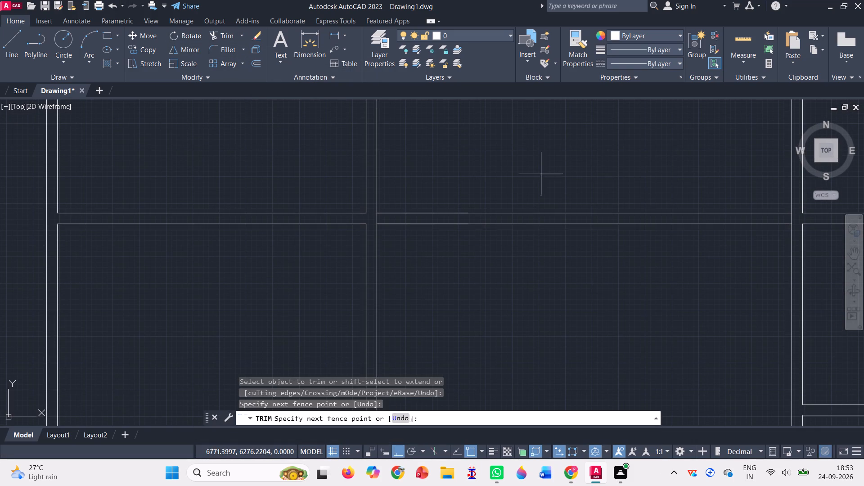
pyautogui.moveTo(540, 193); pyautogui.dragTo(518, 261)
pyautogui.click(431, 243)
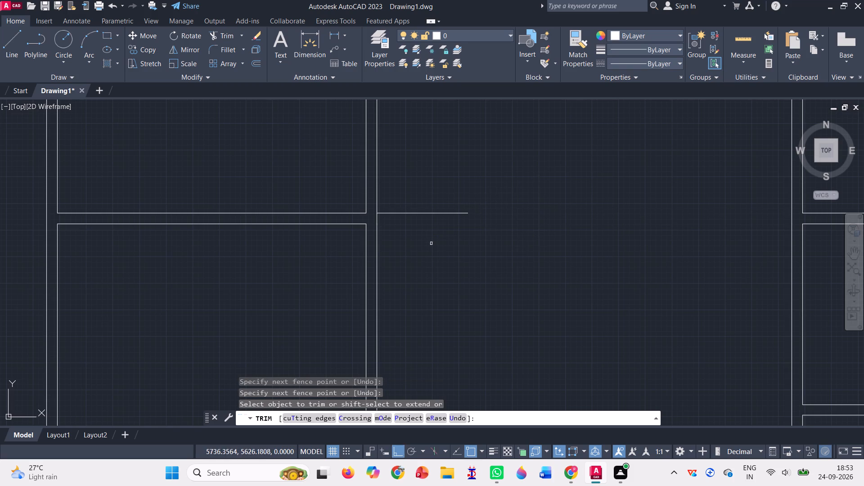
pyautogui.moveTo(455, 209); pyautogui.dragTo(438, 234)
pyautogui.click(444, 225)
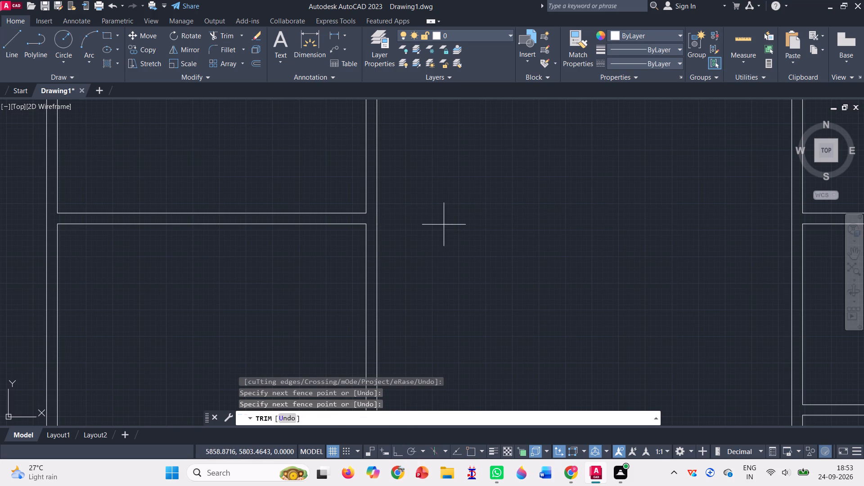
pyautogui.scroll(-3, 531, 238)
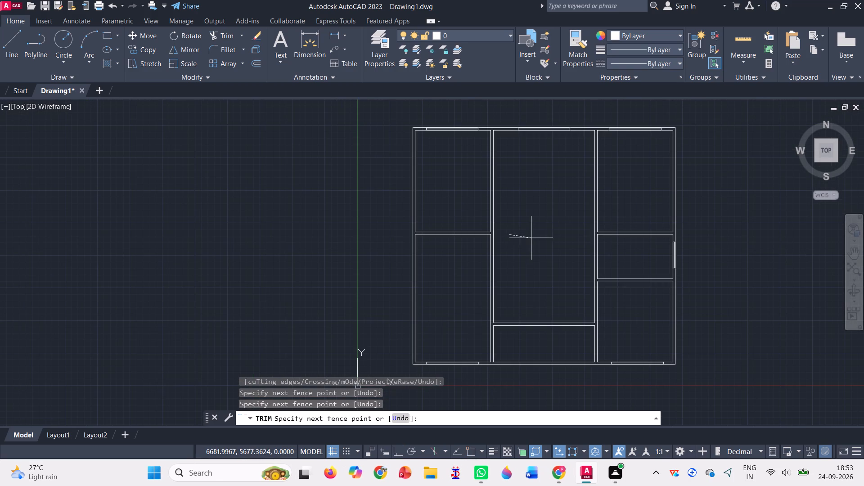
pyautogui.press('Escape')
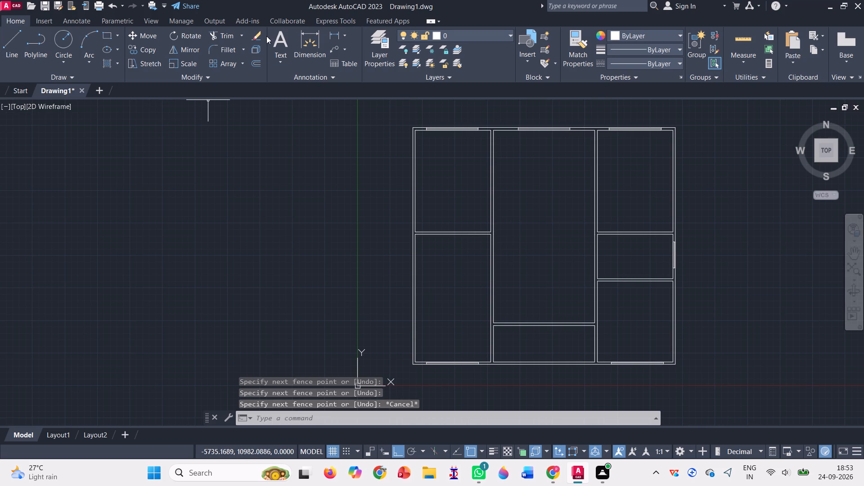
# Draw a door leaf rectangle of lines, 1000 tall and 100 wide, in the empty area left of the floor plan.
pyautogui.click(14, 37)
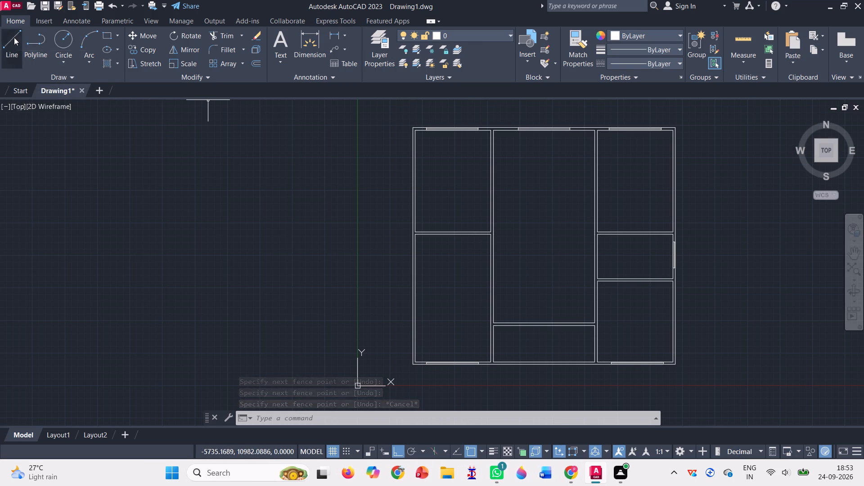
pyautogui.click(122, 150)
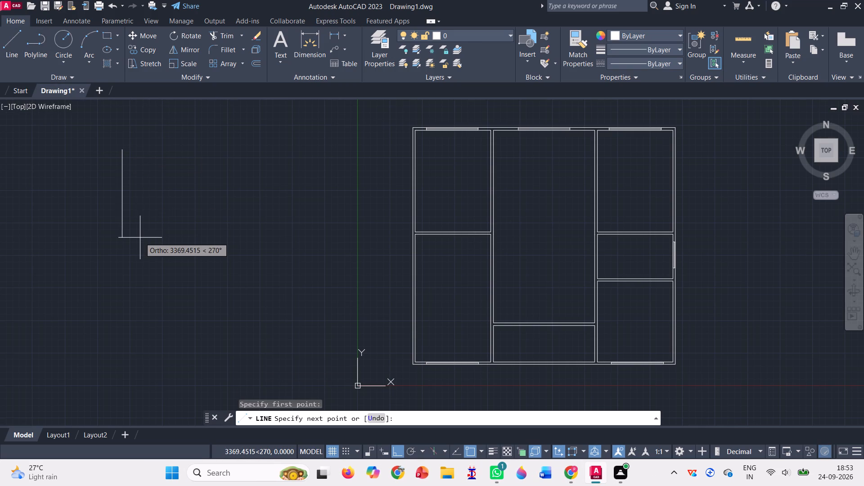
pyautogui.write('100')
pyautogui.press('0')
pyautogui.press('Return')
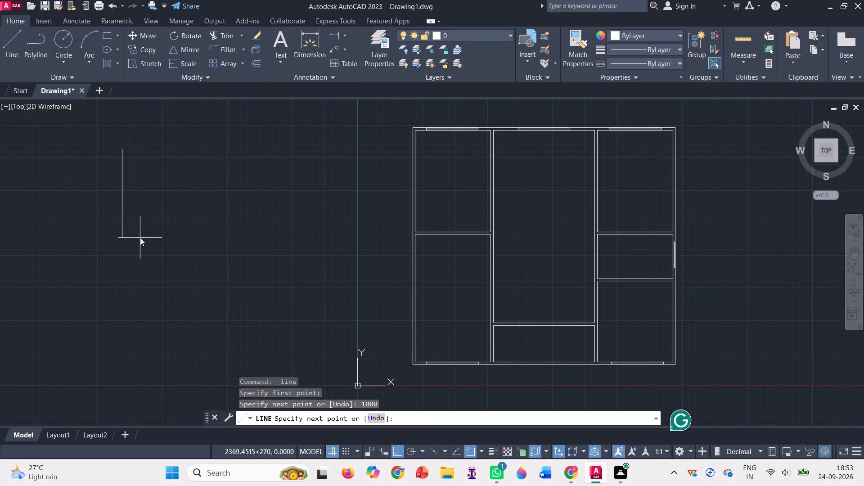
pyautogui.write('100')
pyautogui.press('Return')
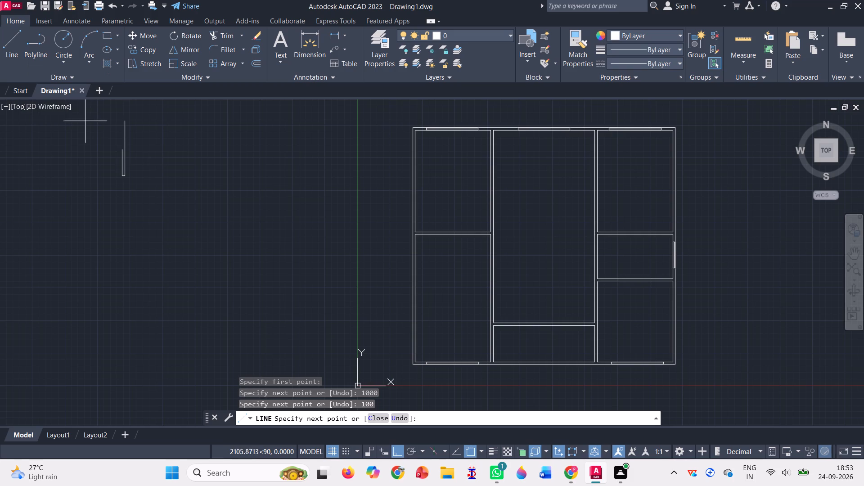
pyautogui.write('1000')
pyautogui.press('Return')
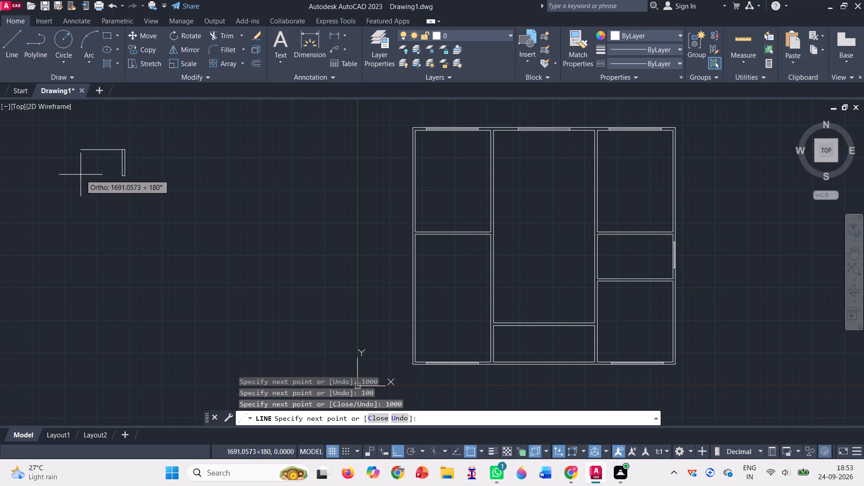
pyautogui.press('1')
pyautogui.write('00')
pyautogui.press('Return')
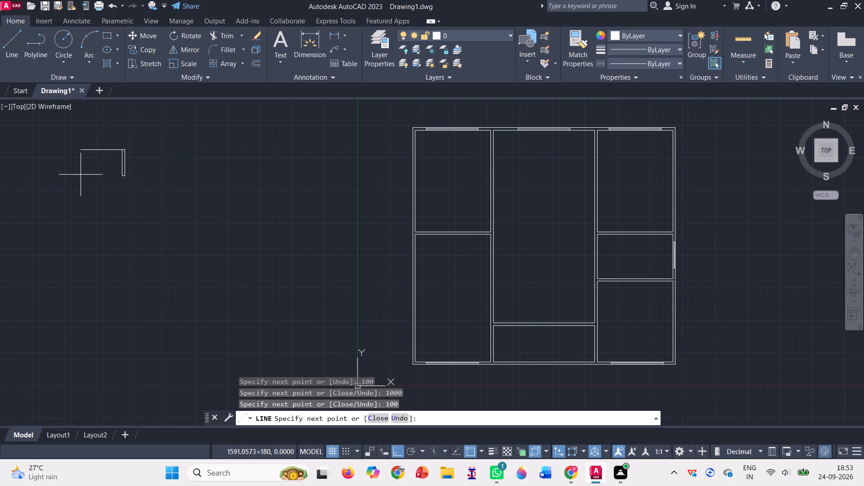
# Continue the lines from the leaf's upper-left corner into a small door frame rectangle, 74.2 wide and 100 high.
pyautogui.press('7')
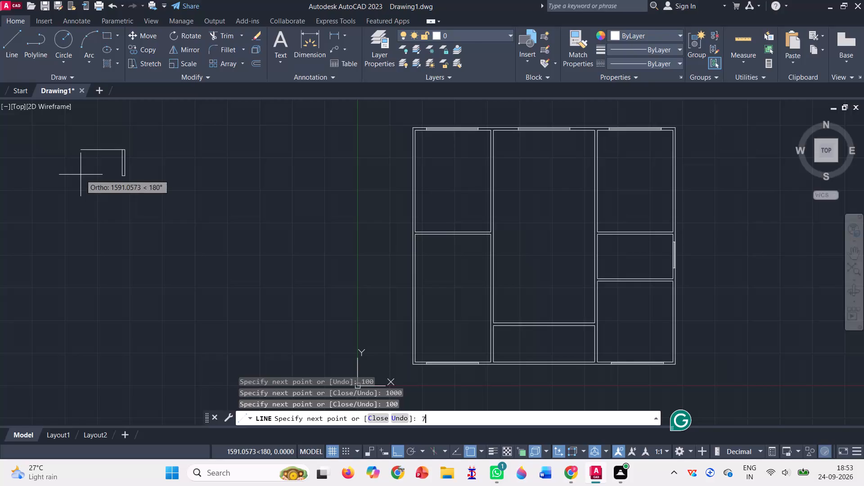
pyautogui.write('4.2')
pyautogui.press('Return')
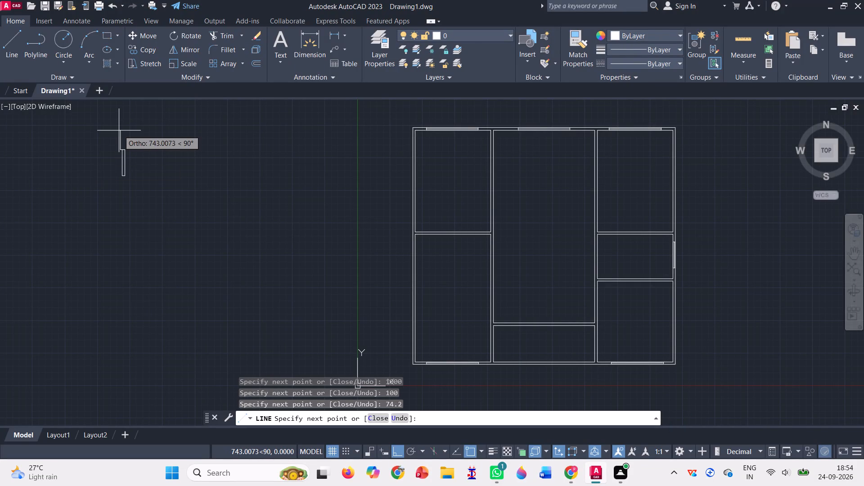
pyautogui.write('100')
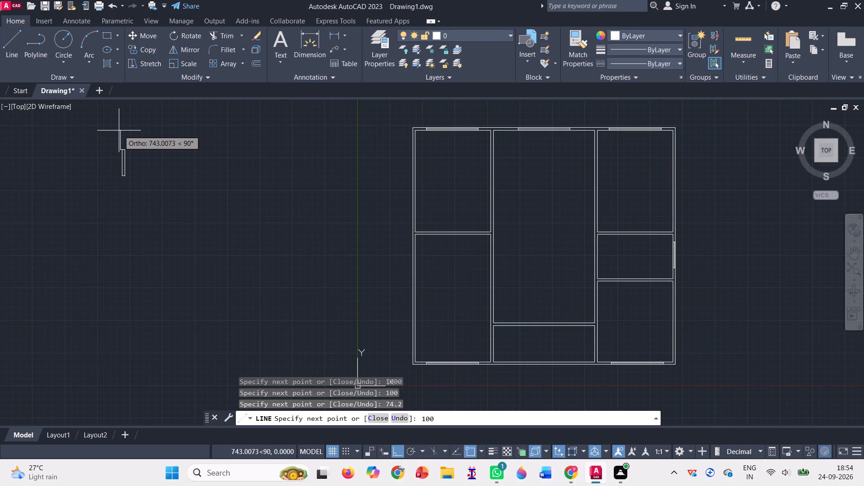
pyautogui.press('Return')
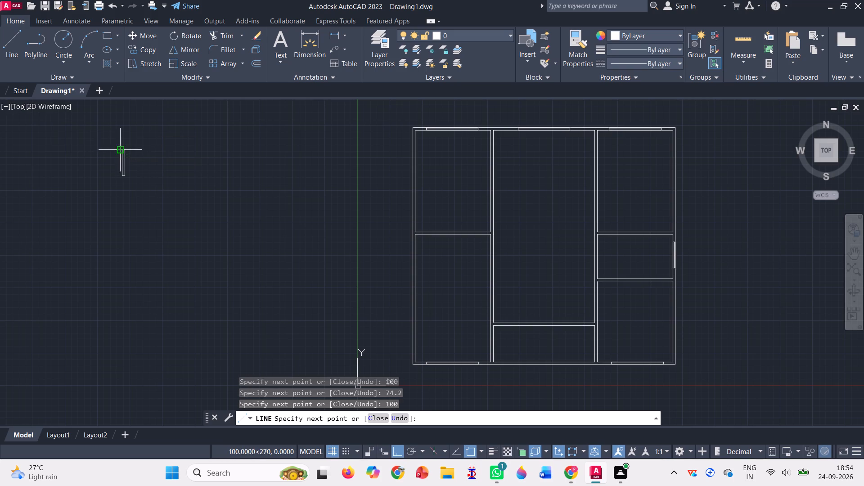
pyautogui.scroll(2, 123, 134)
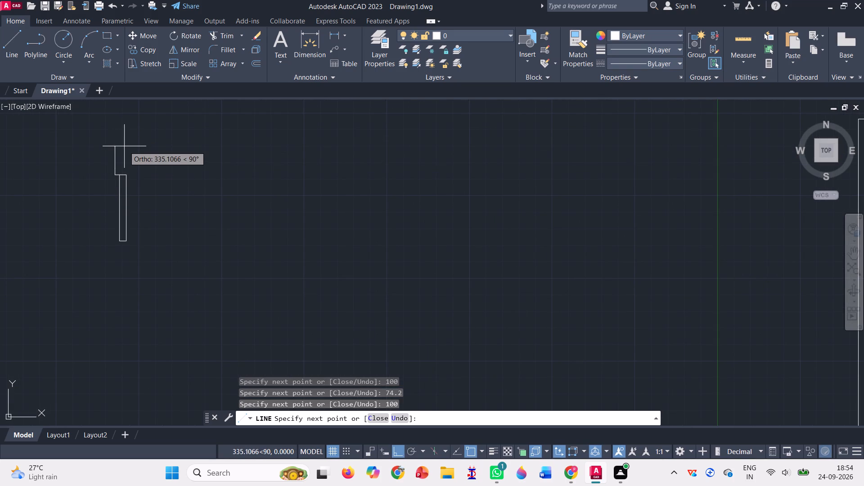
pyautogui.scroll(-1, 124, 146)
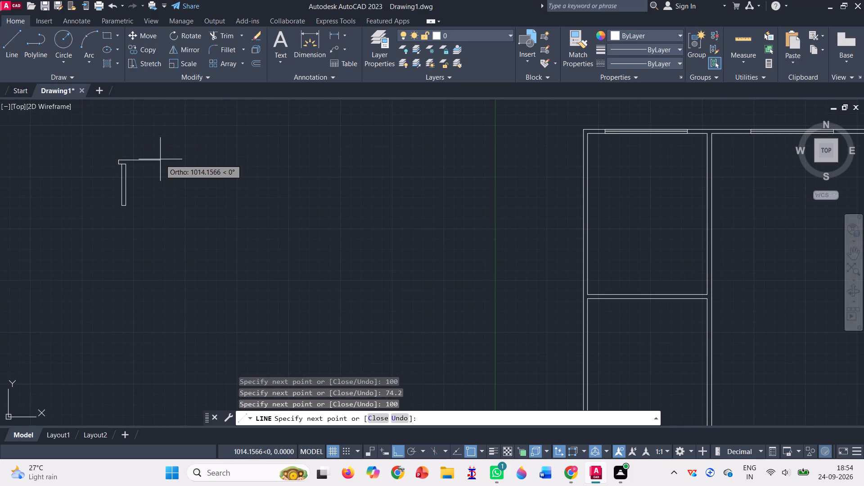
pyautogui.write('74.2')
pyautogui.press('Return')
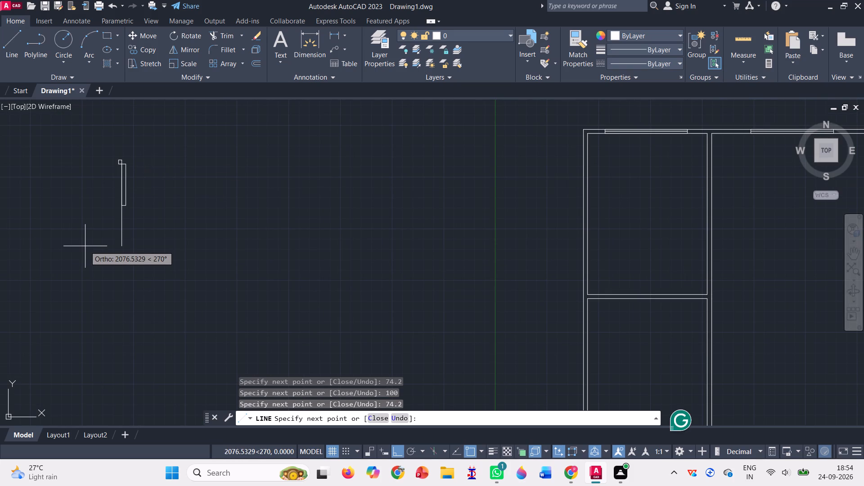
pyautogui.write('100')
pyautogui.press('Return')
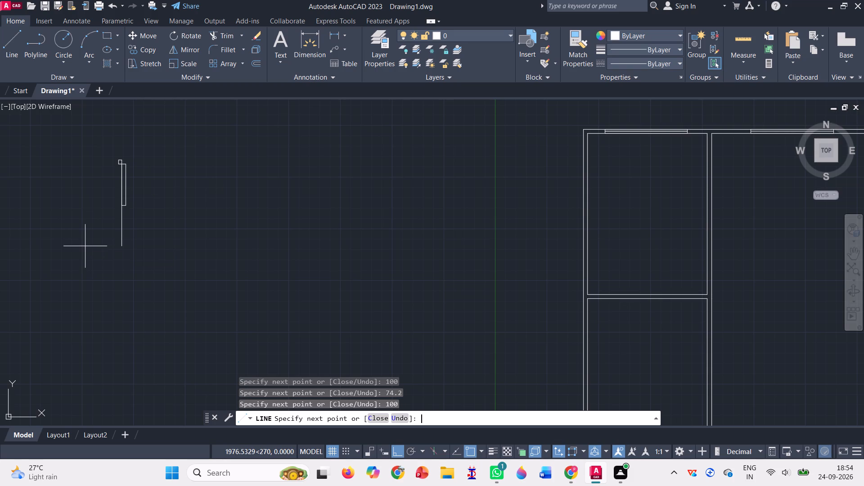
pyautogui.press('Escape')
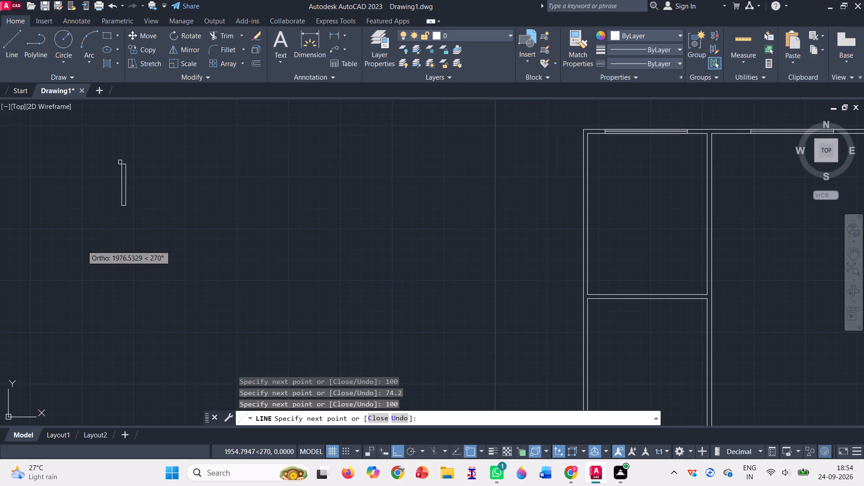
# Draw a quarter-circle door swing arc centred on the leaf's upper-right corner, from its lower-right corner to horizontally right of the centre.
pyautogui.click(92, 61)
pyautogui.click(106, 248)
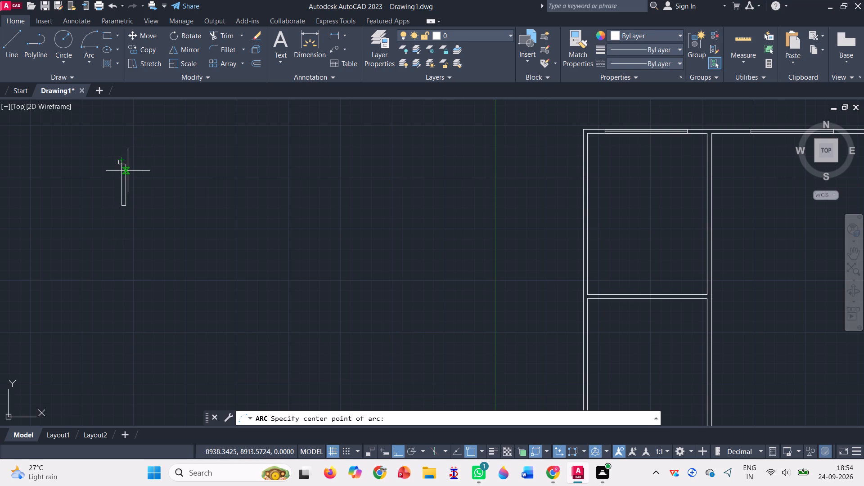
pyautogui.click(124, 165)
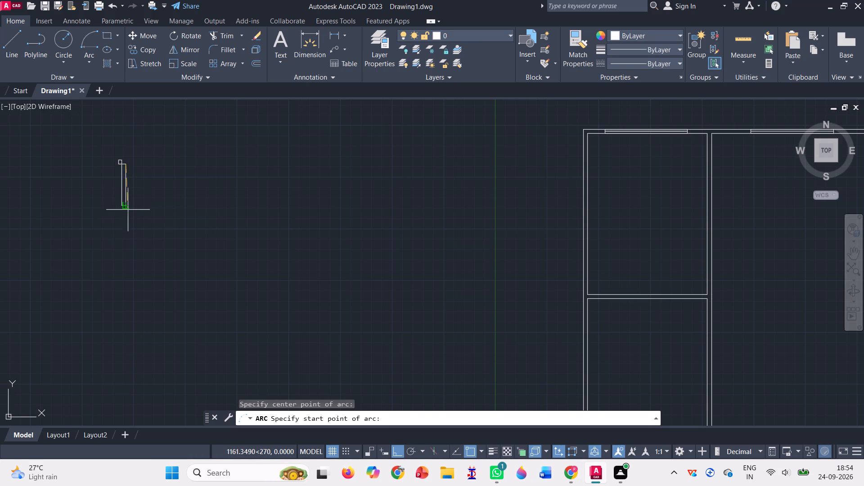
pyautogui.click(128, 207)
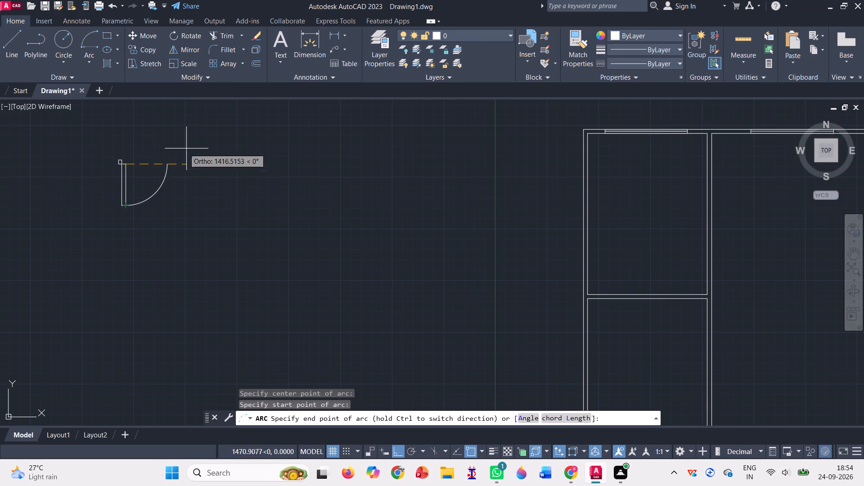
pyautogui.click(203, 154)
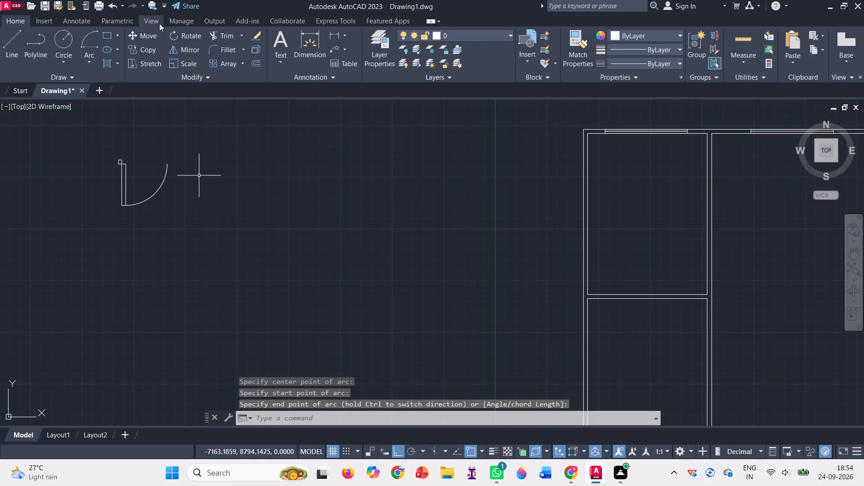
# Copy the small door frame rectangle from its lower-left corner to the free upper end of the swing arc.
pyautogui.click(152, 45)
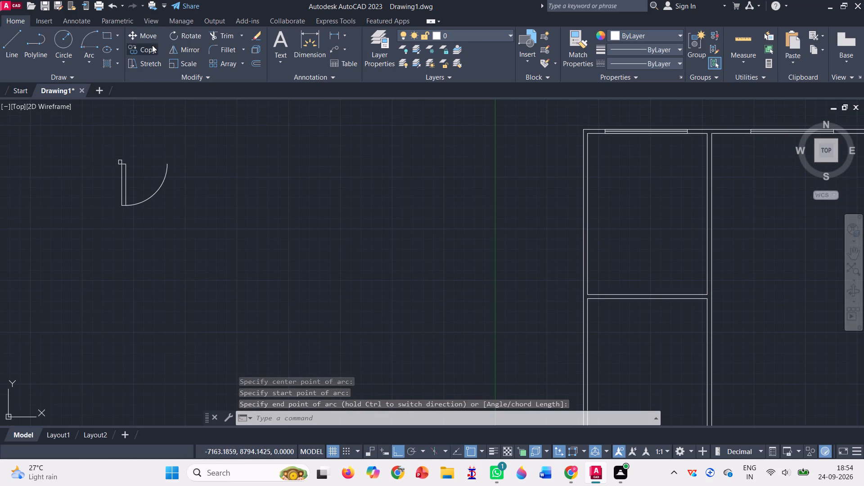
pyautogui.scroll(1, 111, 173)
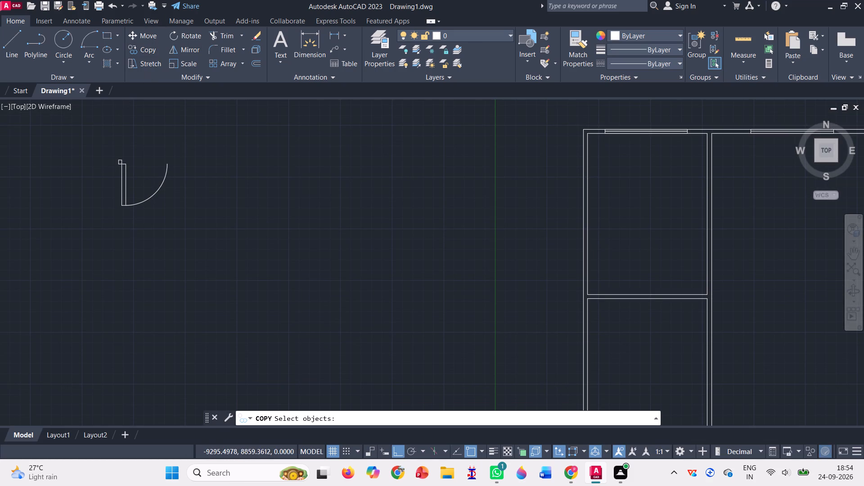
pyautogui.scroll(1, 111, 173)
pyautogui.moveTo(121, 133); pyautogui.dragTo(125, 134)
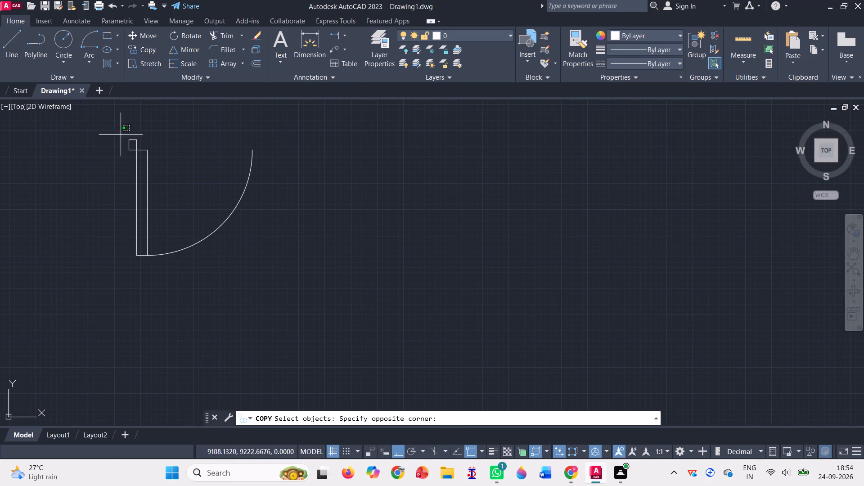
pyautogui.moveTo(125, 134); pyautogui.dragTo(117, 178)
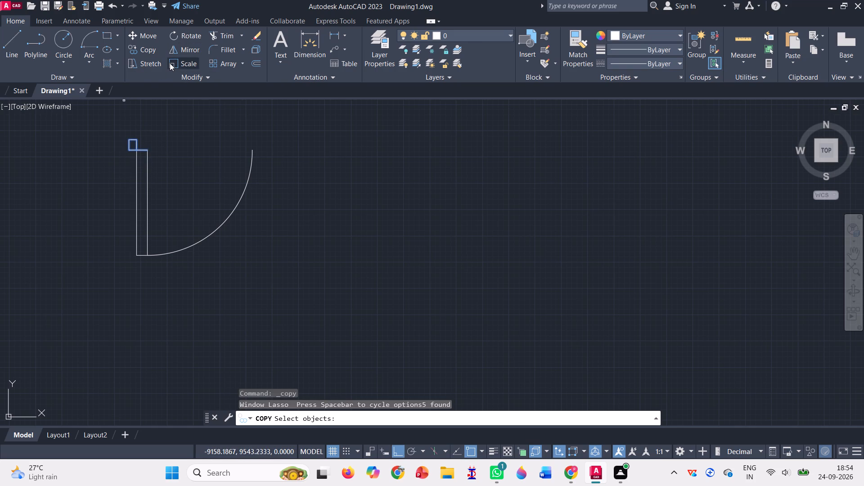
pyautogui.press('Return')
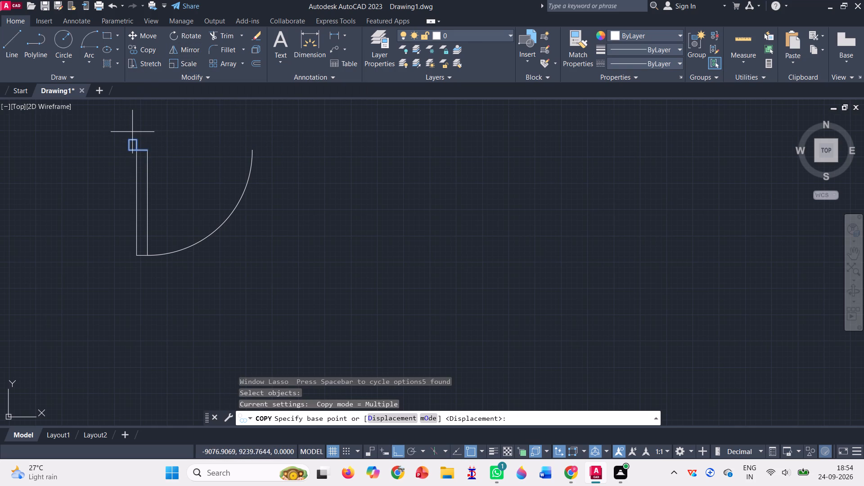
pyautogui.click(129, 152)
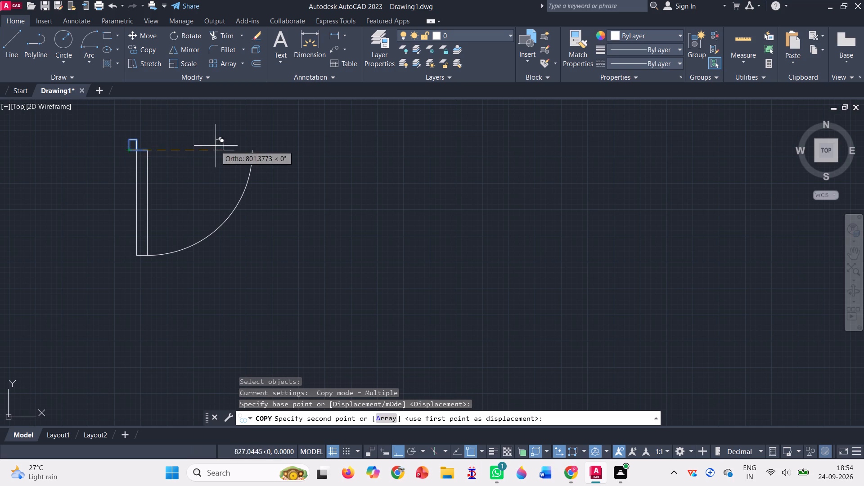
pyautogui.click(253, 148)
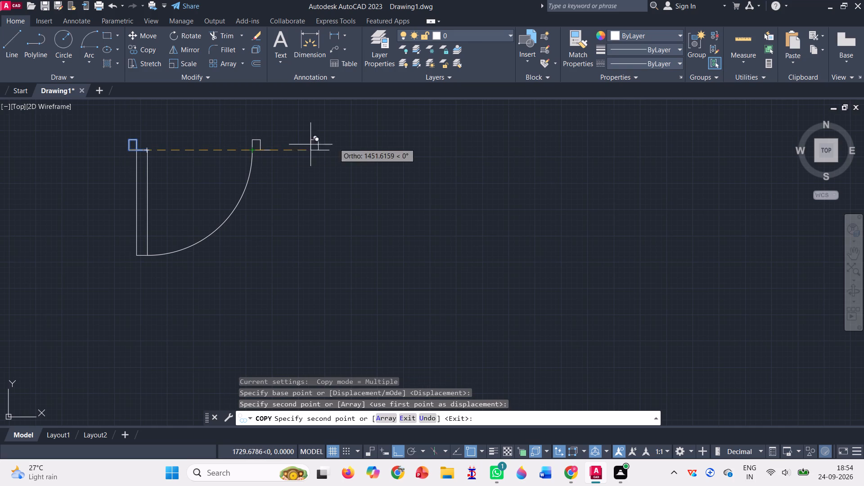
pyautogui.press('Escape')
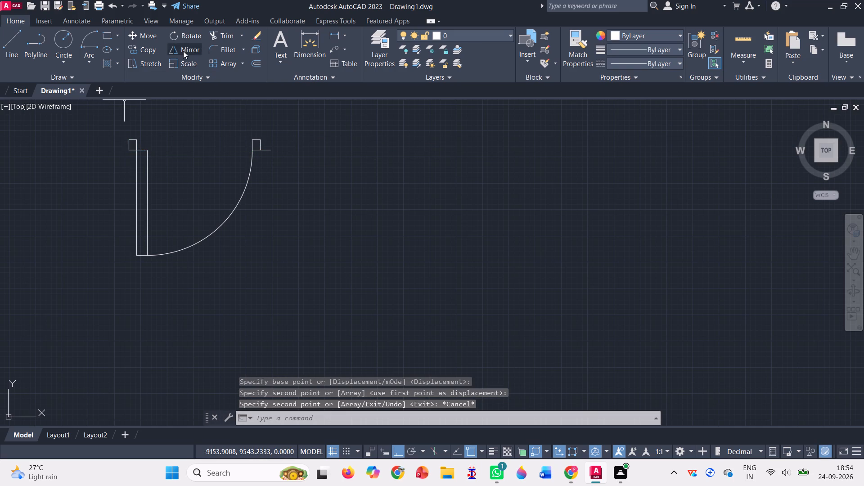
# Trim away the stray horizontal line extending right from the copied door frame rectangle.
pyautogui.click(226, 40)
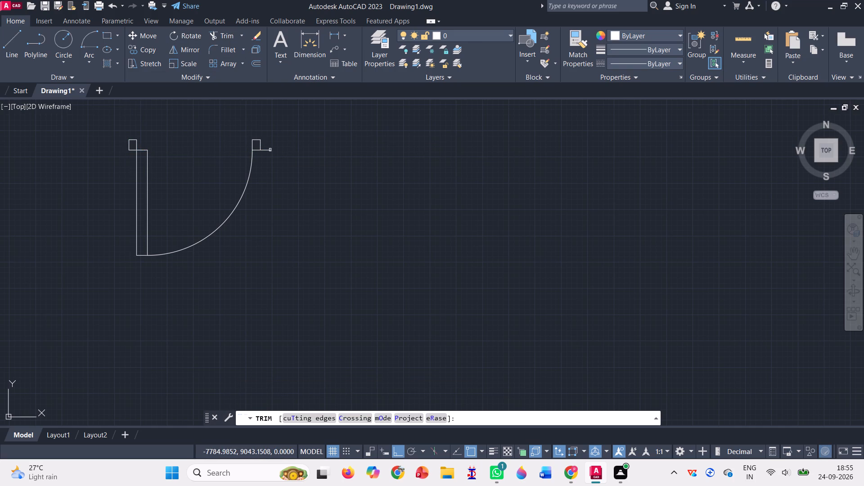
pyautogui.click(270, 150)
pyautogui.press('Escape')
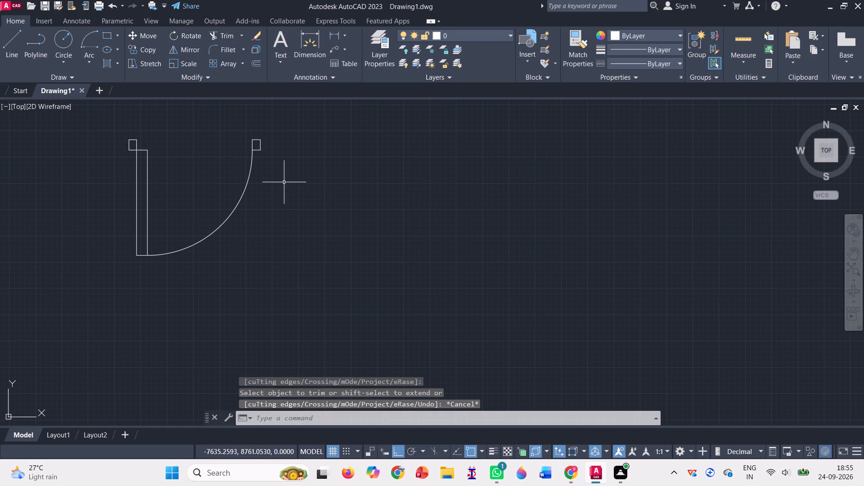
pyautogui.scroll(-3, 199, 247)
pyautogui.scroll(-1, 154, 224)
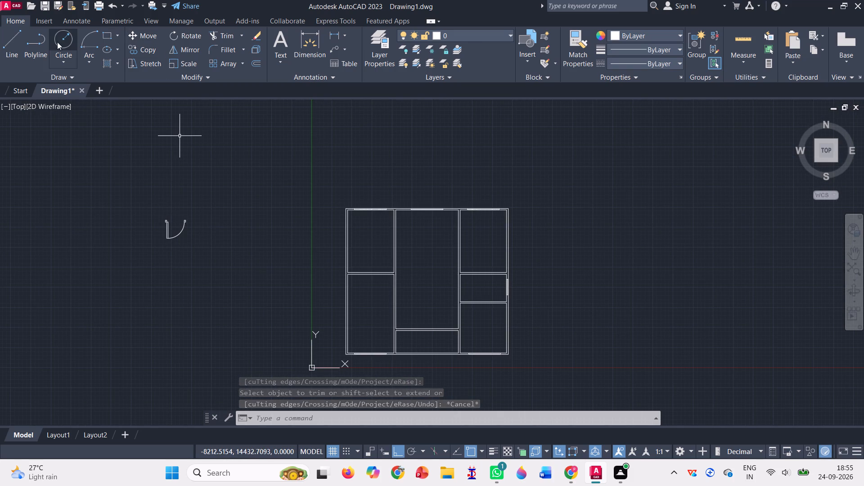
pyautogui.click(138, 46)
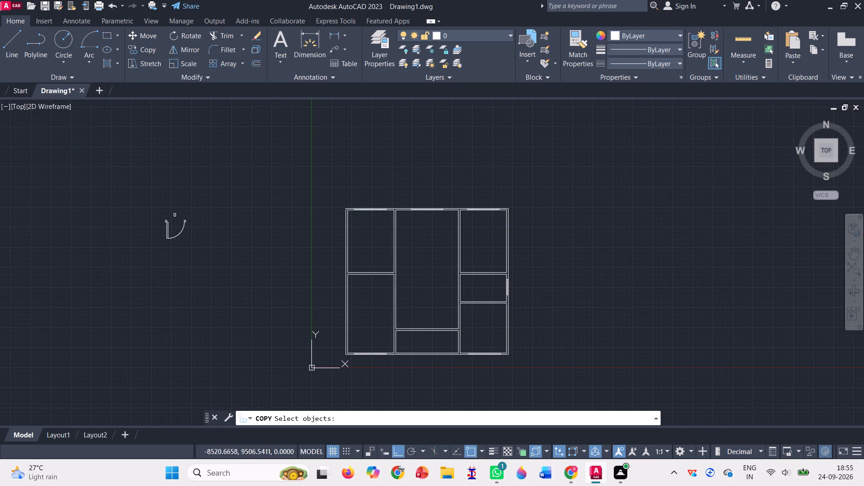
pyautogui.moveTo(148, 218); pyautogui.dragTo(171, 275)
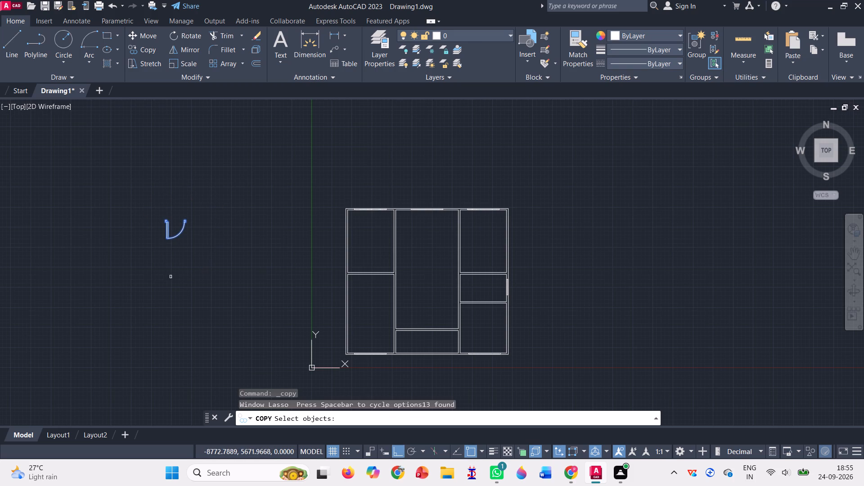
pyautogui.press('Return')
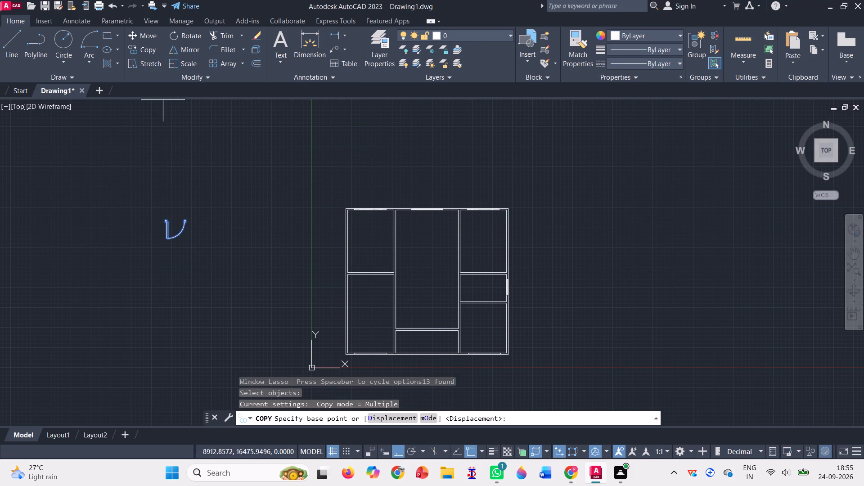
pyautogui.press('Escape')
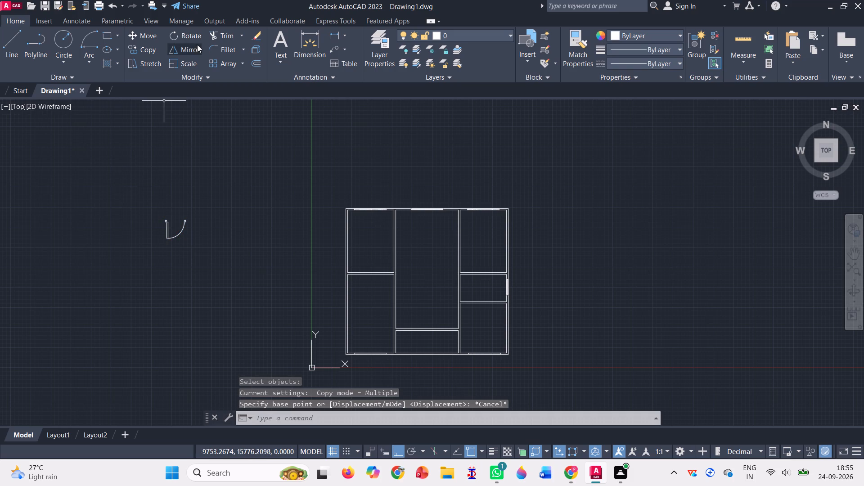
# Rotate the whole door symbol 270° about the upper-left corner of the frame rectangle beside the leaf.
pyautogui.click(190, 36)
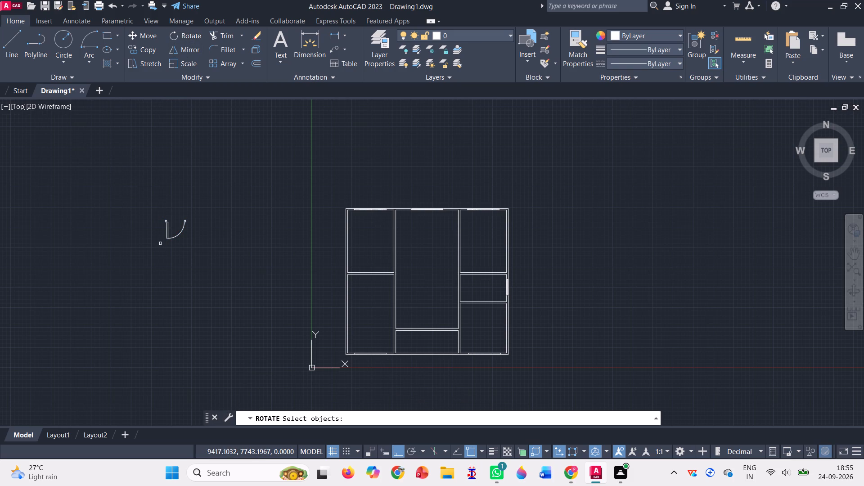
pyautogui.moveTo(159, 242); pyautogui.dragTo(153, 278)
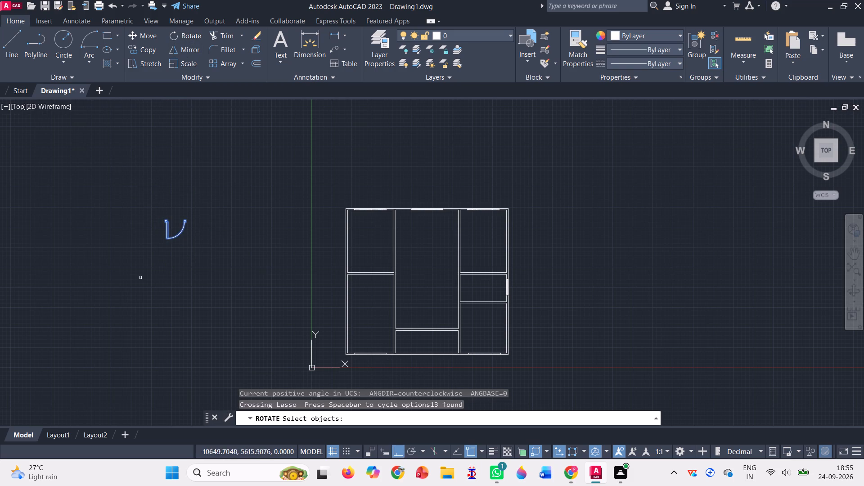
pyautogui.press('Return')
pyautogui.scroll(3, 160, 213)
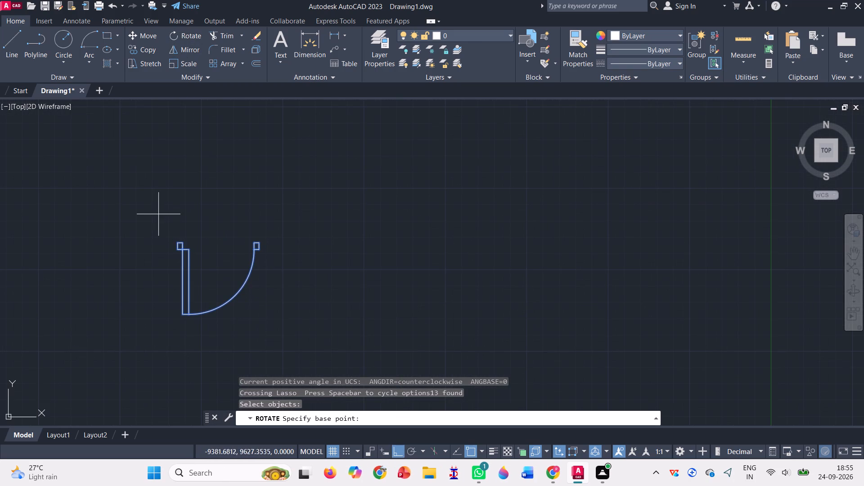
pyautogui.click(176, 242)
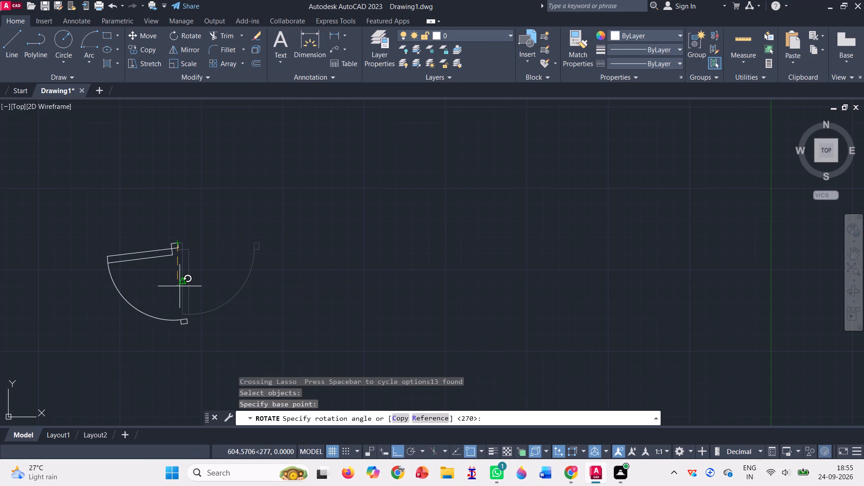
pyautogui.click(173, 357)
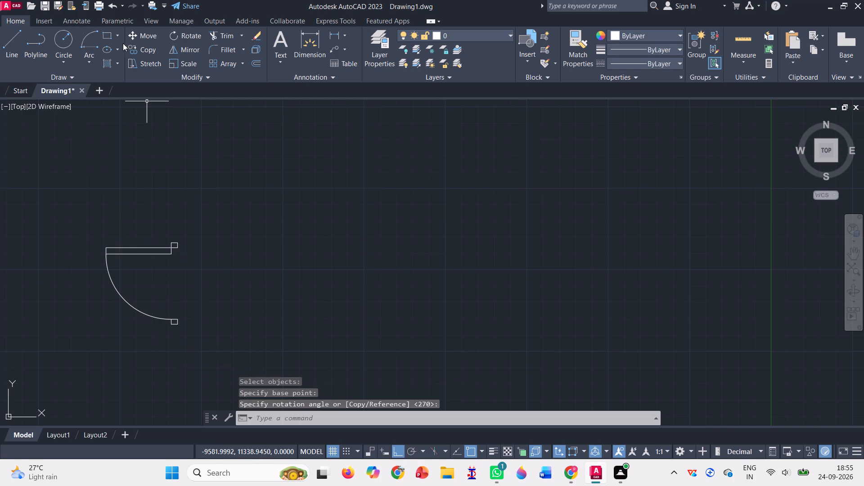
# Copy the rotated door symbol horizontally into the empty area to its right, leaving a gap between the two doors.
pyautogui.click(135, 51)
pyautogui.moveTo(79, 244); pyautogui.dragTo(81, 240)
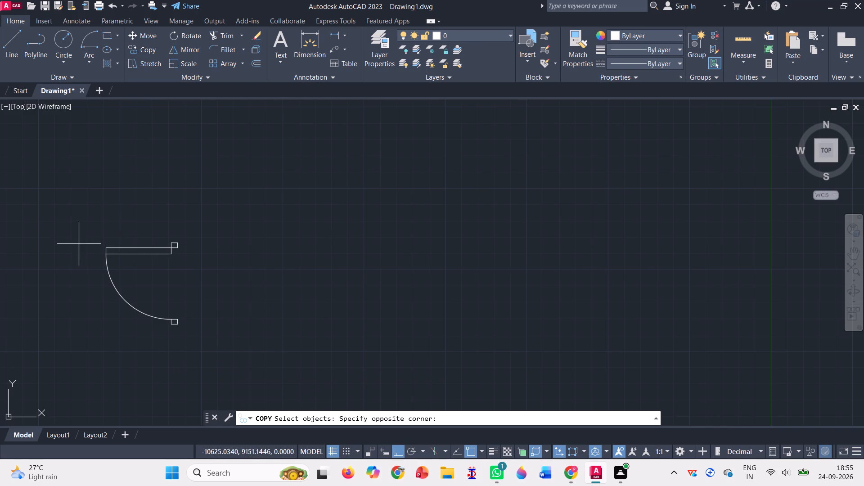
pyautogui.moveTo(81, 240); pyautogui.dragTo(151, 367)
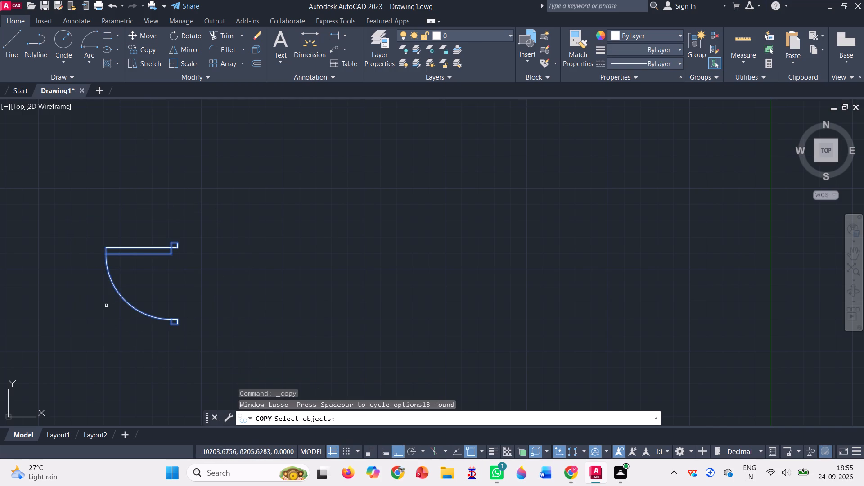
pyautogui.press('Return')
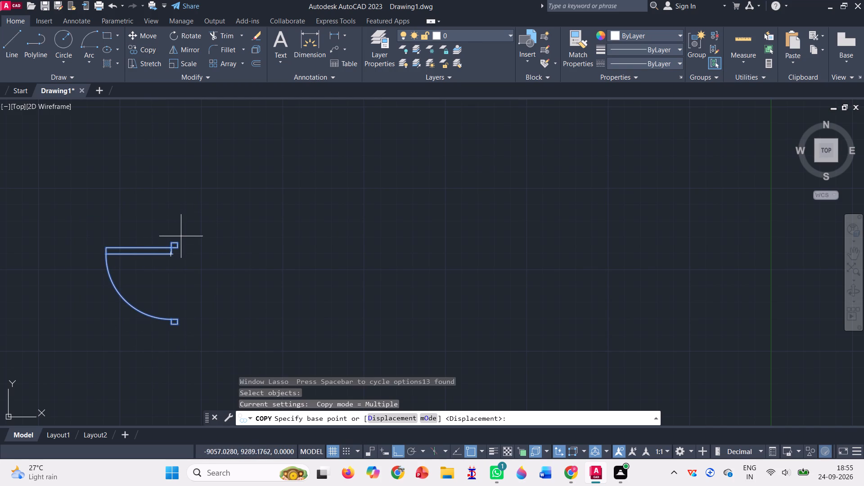
pyautogui.click(179, 243)
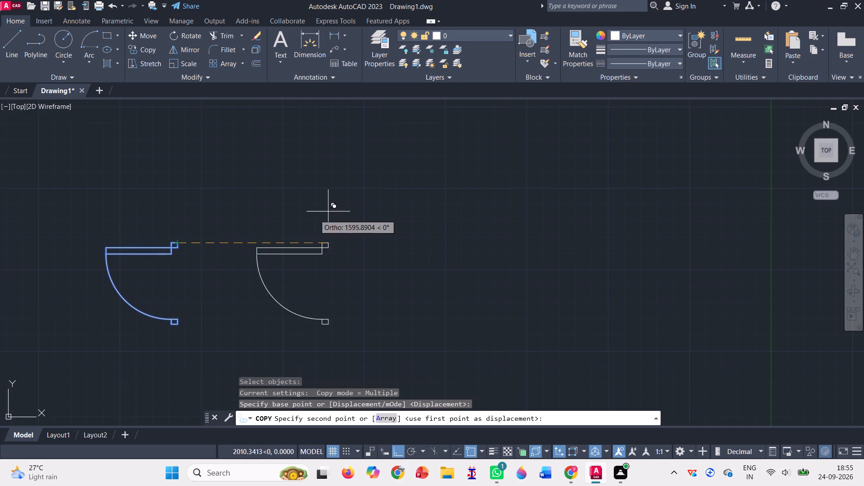
pyautogui.click(355, 209)
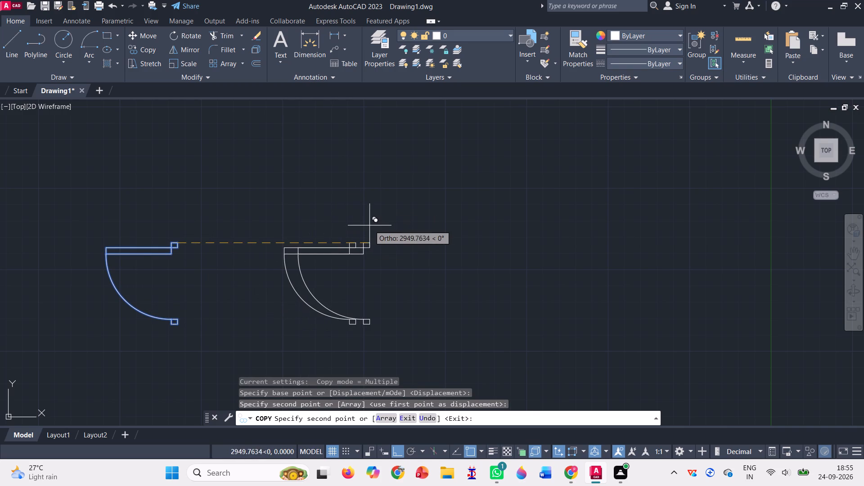
pyautogui.press('Escape')
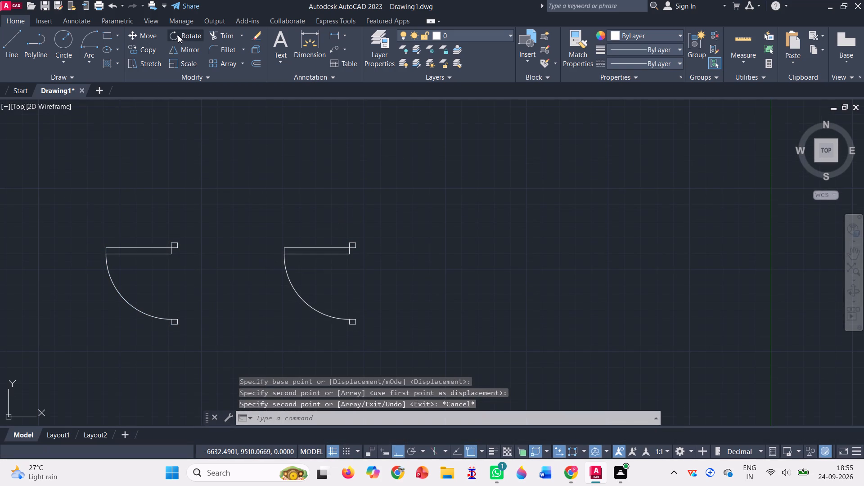
# Mirror the copied door symbol across a horizontal line along the top edge of its upper frame rectangle, keeping the source objects.
pyautogui.click(193, 48)
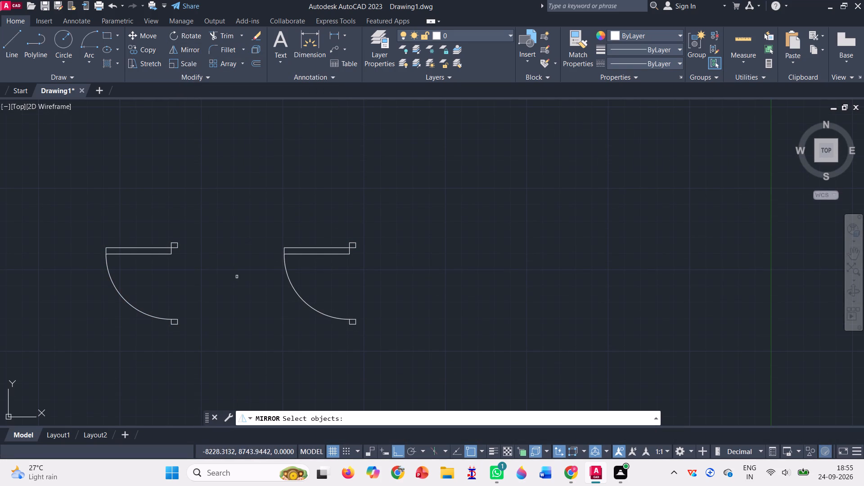
pyautogui.moveTo(238, 274); pyautogui.dragTo(365, 373)
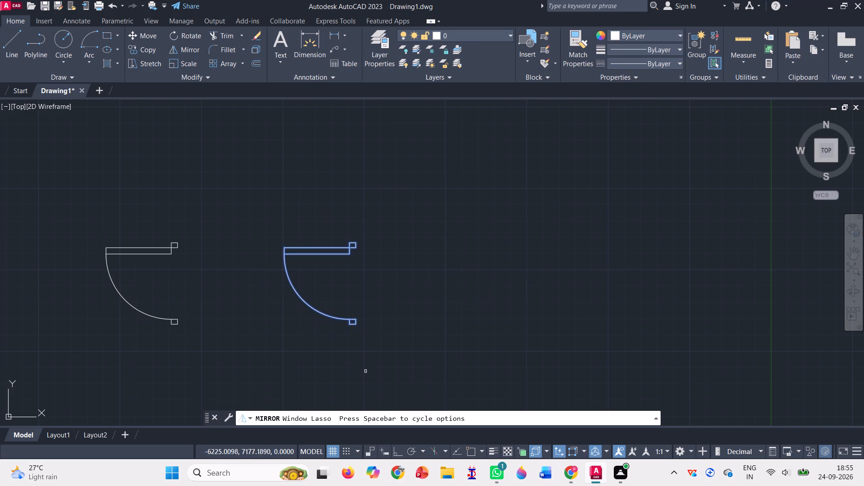
pyautogui.press('Return')
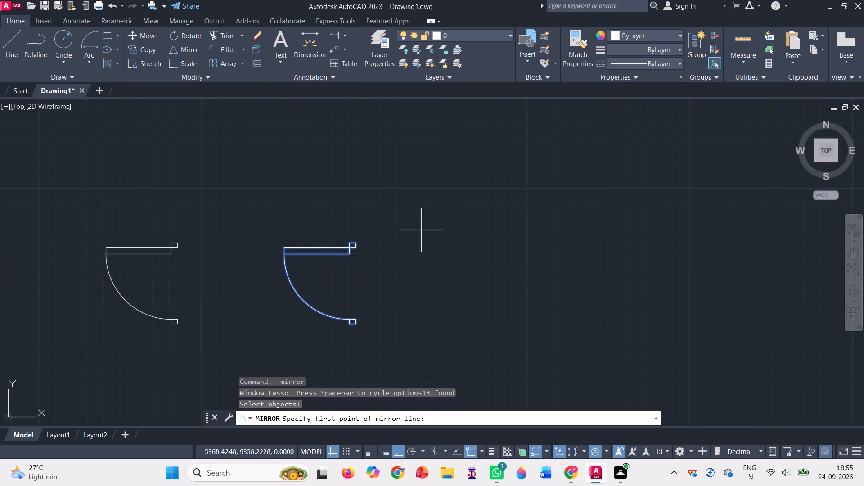
pyautogui.click(352, 242)
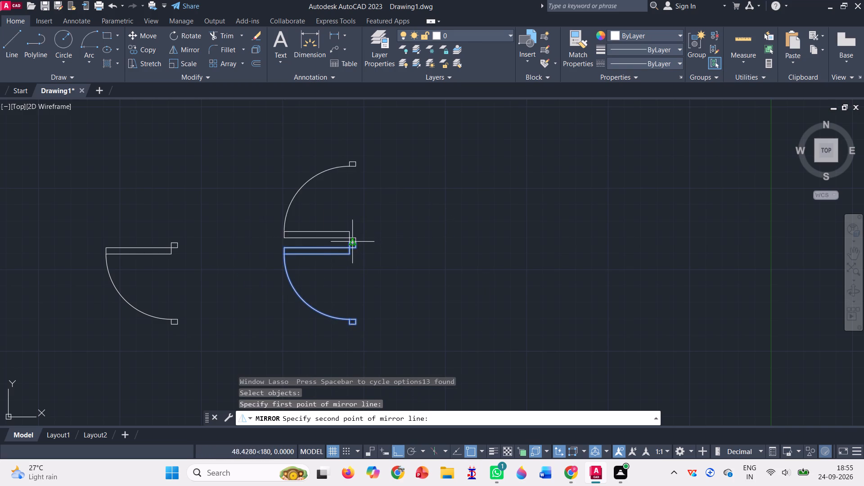
pyautogui.click(266, 189)
pyautogui.click(263, 194)
pyautogui.press('Return')
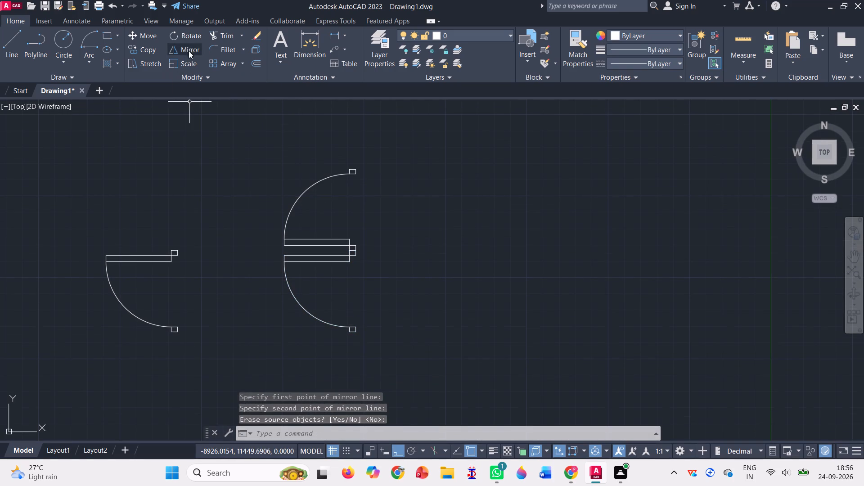
# Trim away the entire lower door symbol of the mirrored pair, including its leaf, swing arc and both frame rectangles.
pyautogui.click(214, 35)
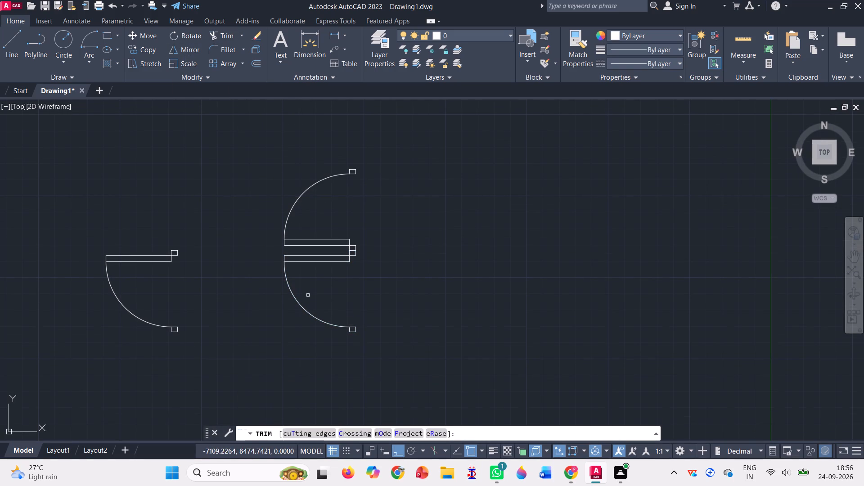
pyautogui.moveTo(277, 248); pyautogui.dragTo(290, 265)
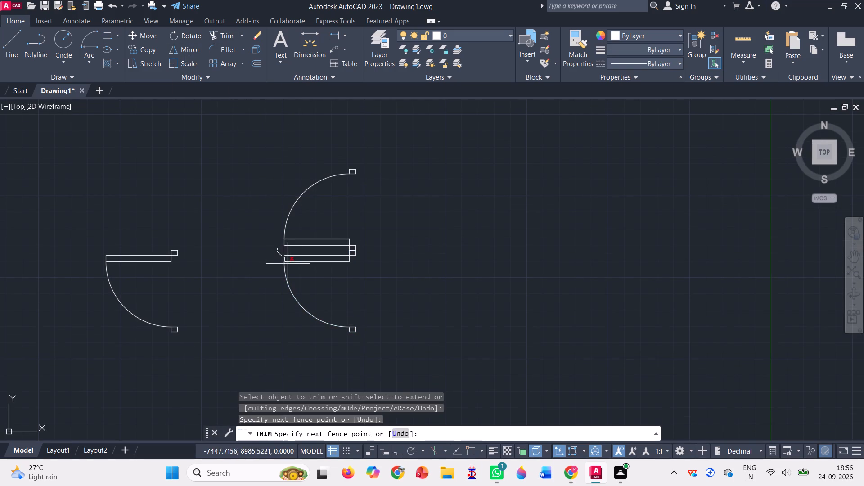
pyautogui.moveTo(290, 265); pyautogui.dragTo(351, 252)
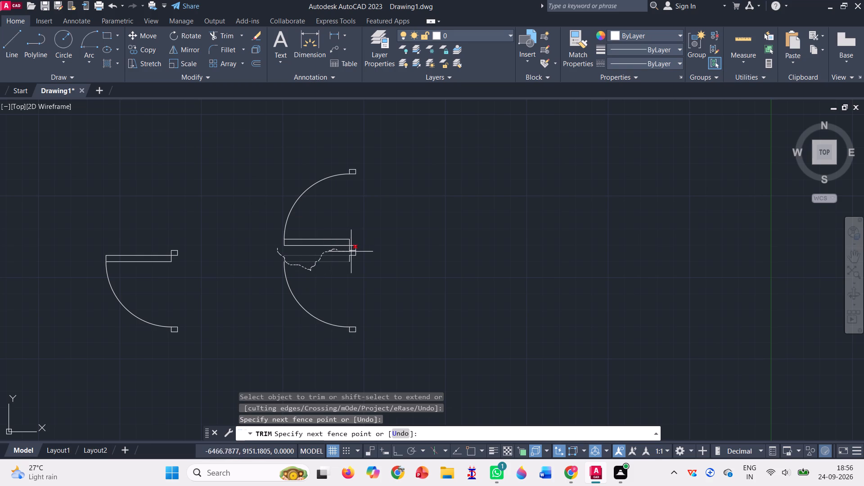
pyautogui.moveTo(351, 252); pyautogui.dragTo(364, 257)
pyautogui.click(353, 252)
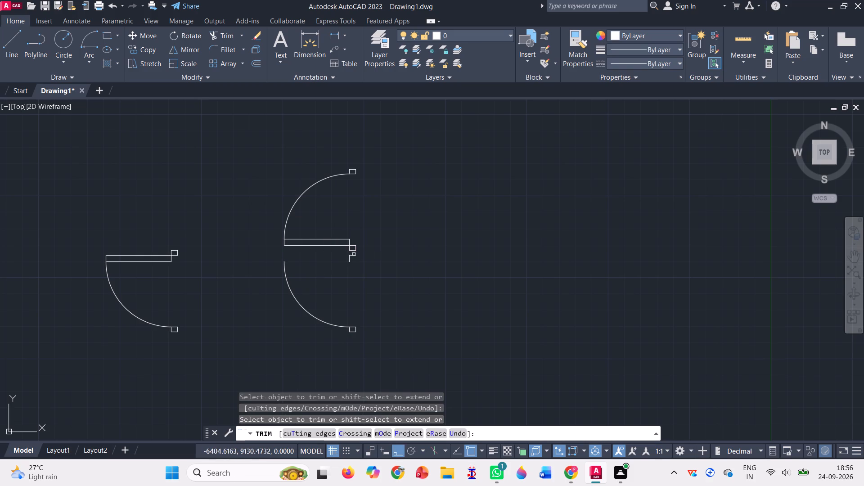
pyautogui.click(354, 254)
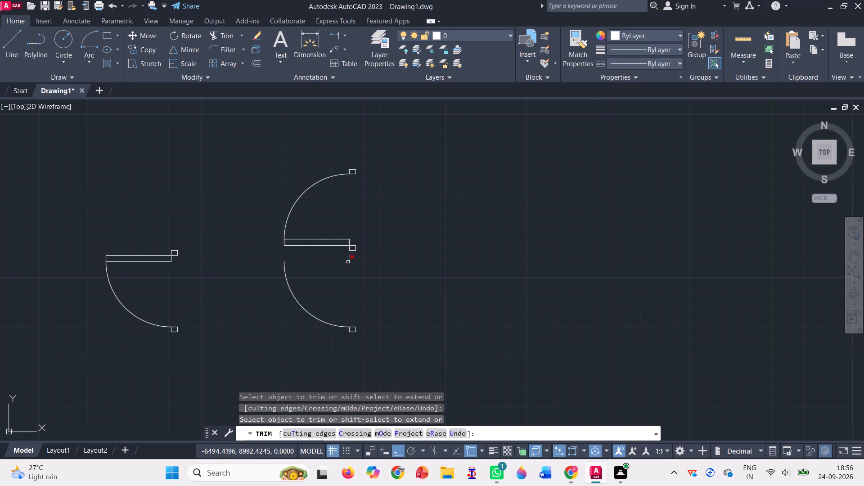
pyautogui.click(348, 262)
pyautogui.click(287, 274)
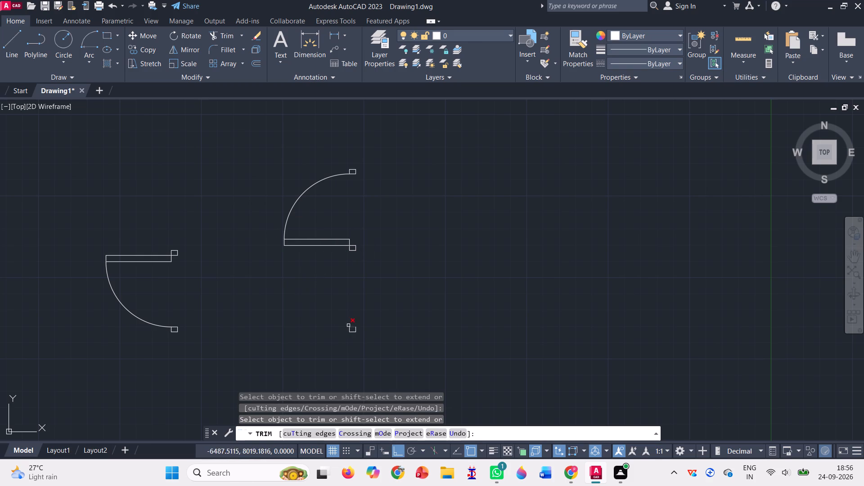
pyautogui.moveTo(340, 325); pyautogui.dragTo(351, 335)
pyautogui.moveTo(358, 317); pyautogui.dragTo(350, 330)
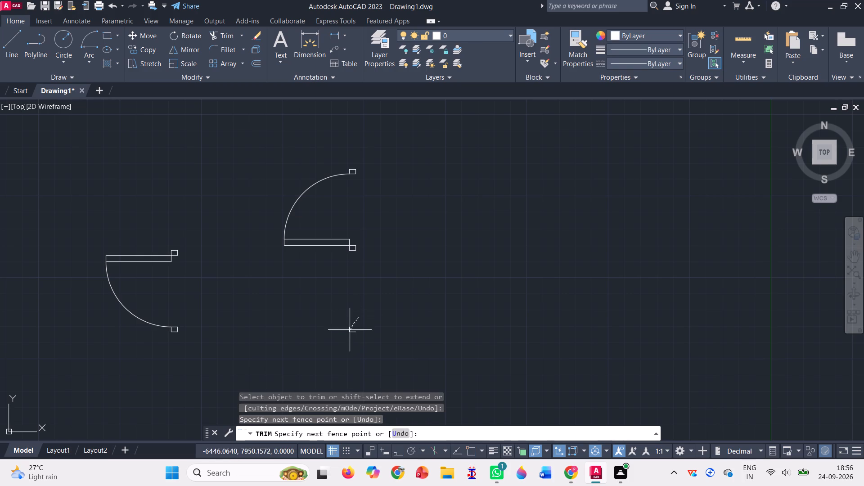
pyautogui.moveTo(350, 330); pyautogui.dragTo(361, 325)
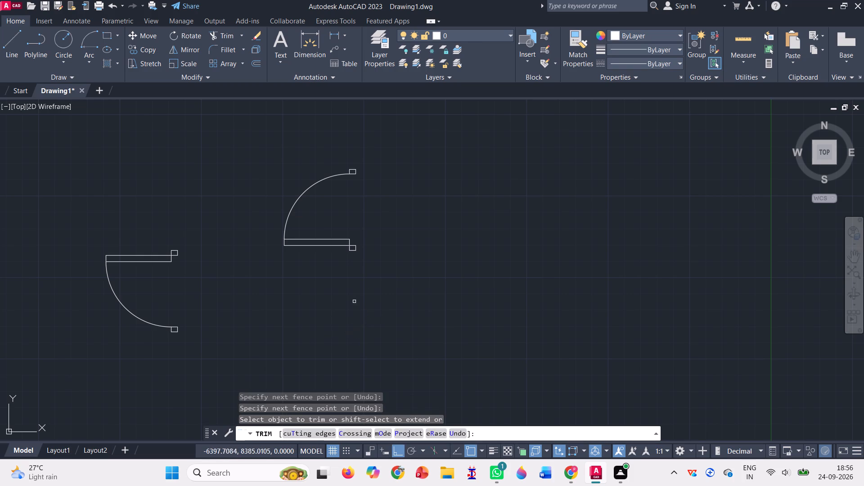
pyautogui.press('Escape')
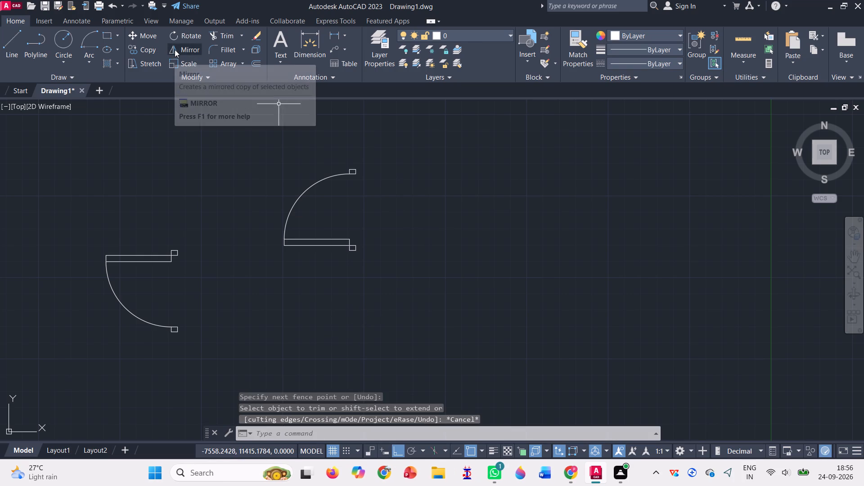
# Copy the downward-swinging door symbol with Ortho off into the lower-left room's right wall, just below the horizontal partition.
pyautogui.click(146, 54)
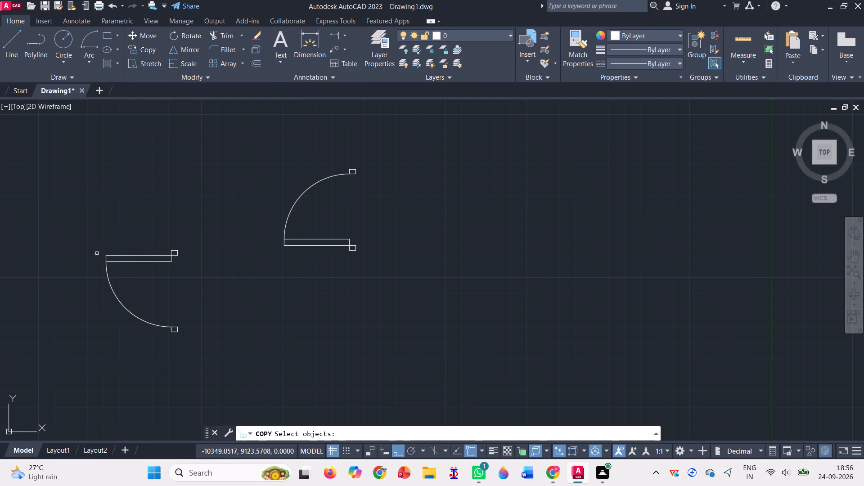
pyautogui.moveTo(94, 256); pyautogui.dragTo(136, 369)
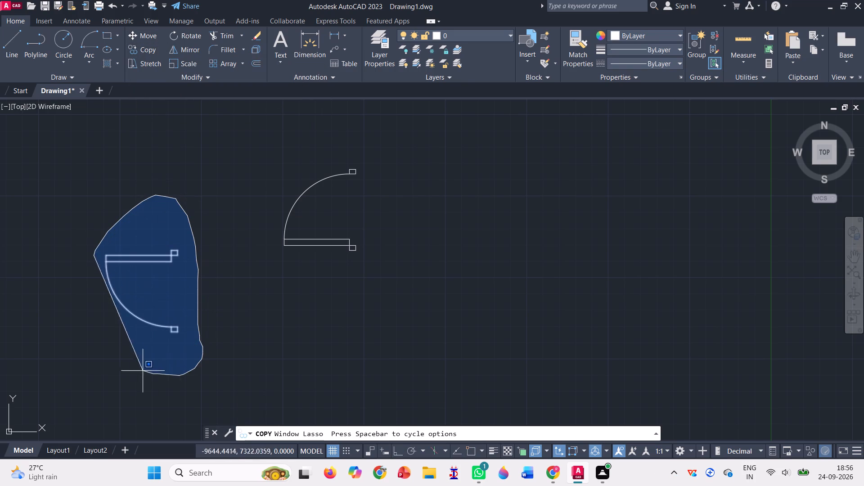
pyautogui.moveTo(136, 369); pyautogui.dragTo(120, 364)
pyautogui.press('Return')
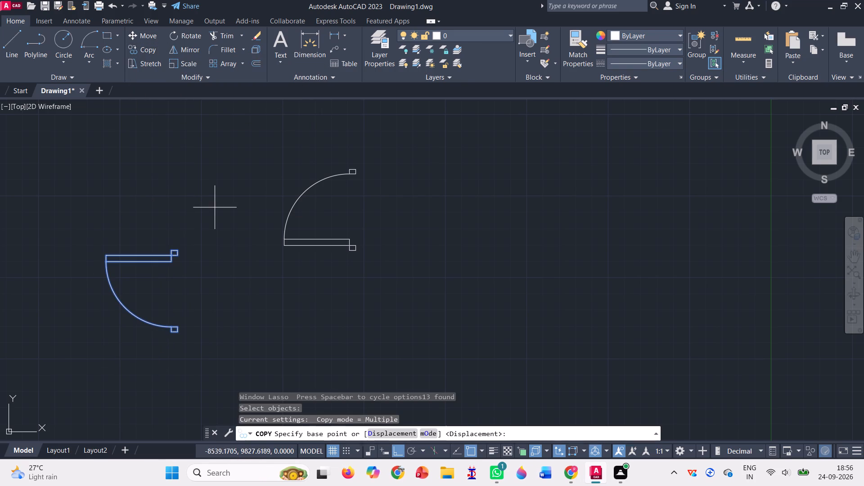
pyautogui.click(180, 250)
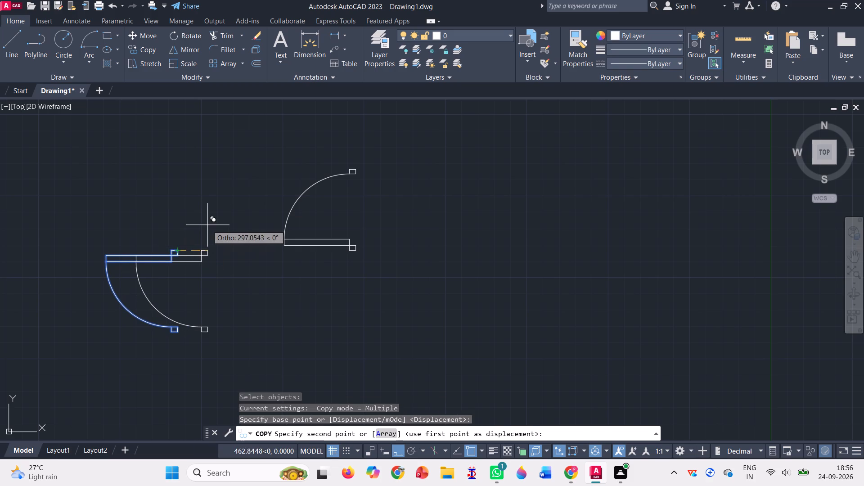
pyautogui.click(398, 453)
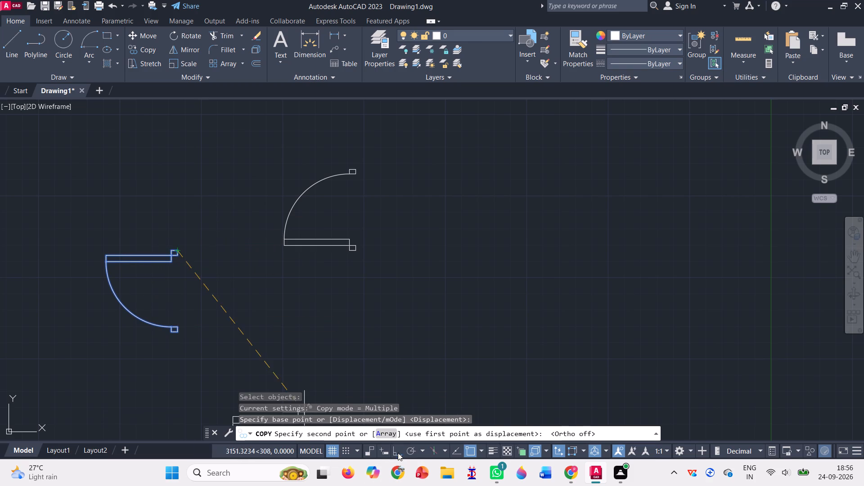
pyautogui.scroll(-2, 215, 255)
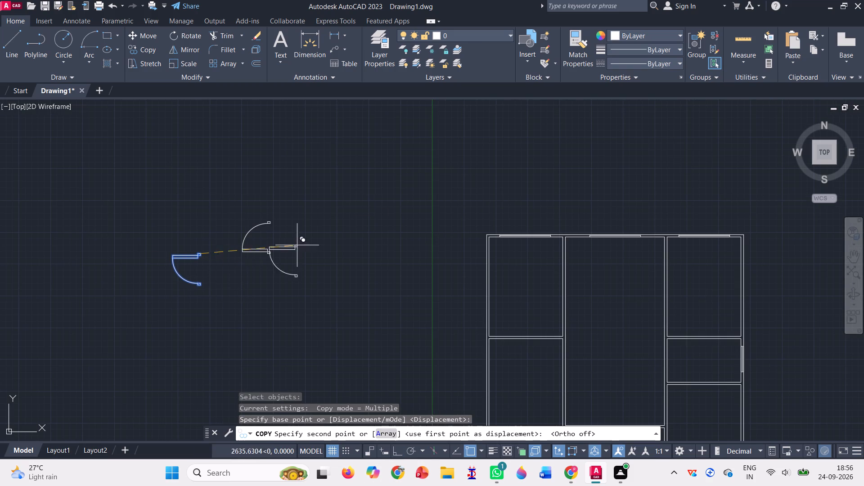
pyautogui.scroll(-1, 380, 216)
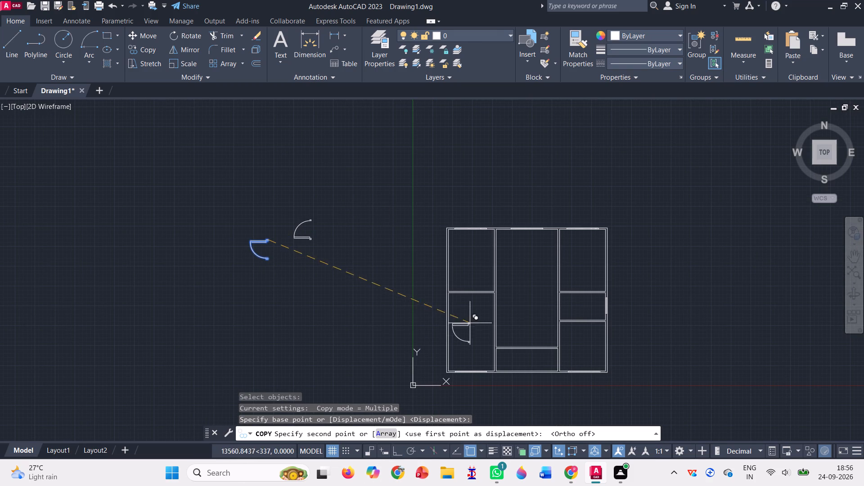
pyautogui.scroll(4, 492, 310)
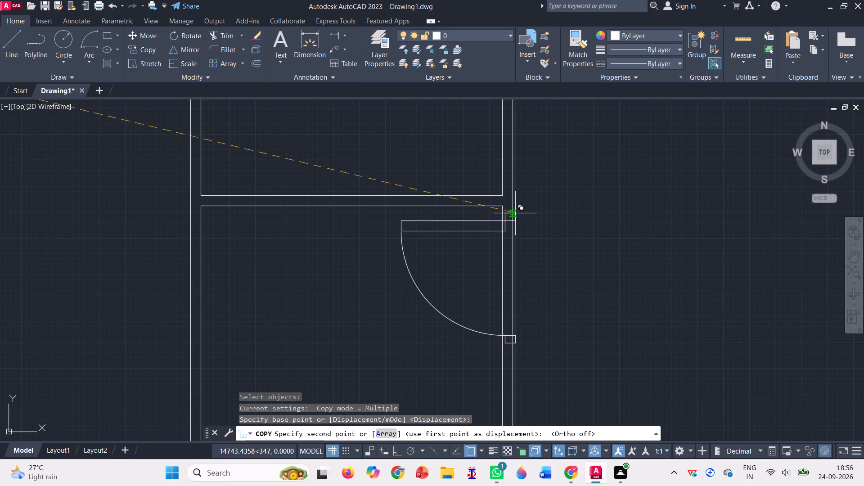
pyautogui.click(511, 215)
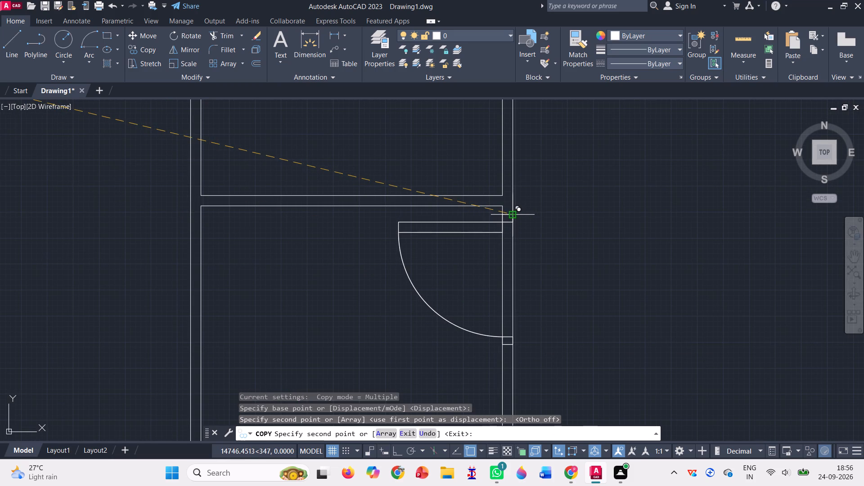
pyautogui.press('Escape')
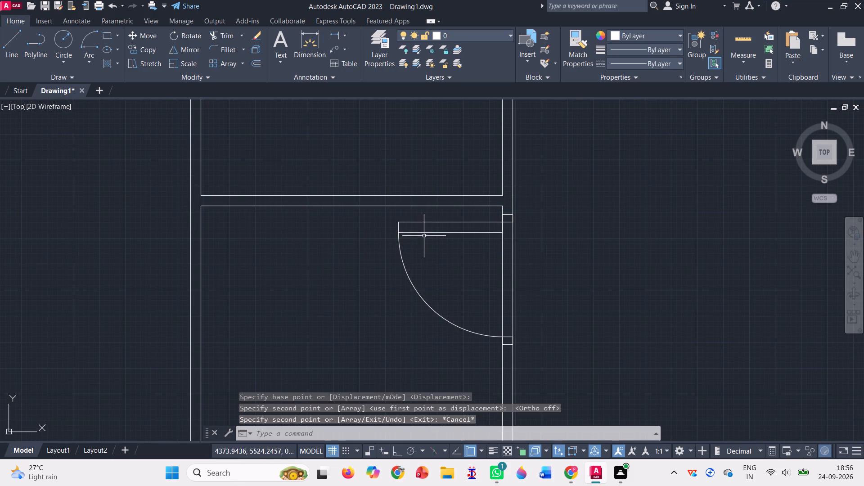
# Copy the upward-swinging door symbol from its lower frame corner into the upper-left room's right wall, just above the horizontal partition.
pyautogui.scroll(-4, 224, 238)
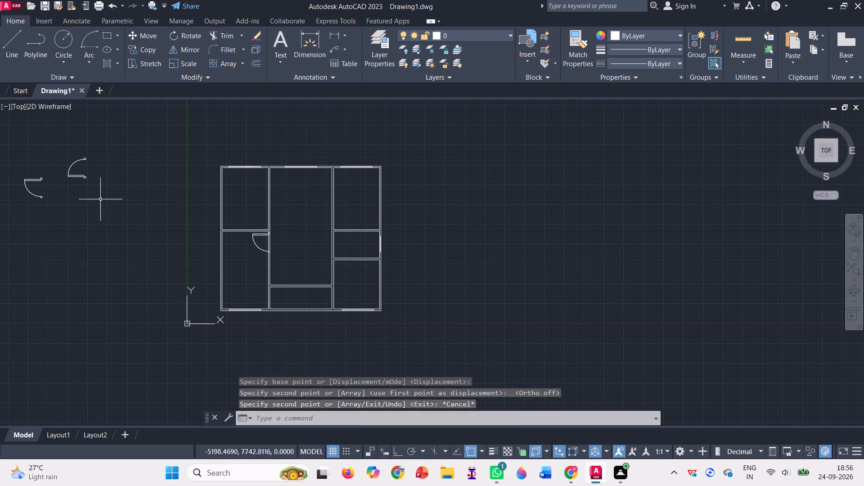
pyautogui.click(150, 47)
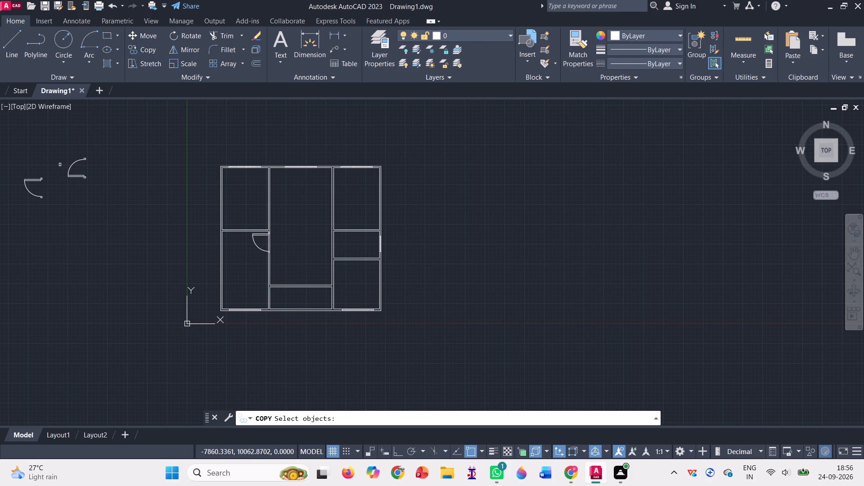
pyautogui.moveTo(60, 165); pyautogui.dragTo(75, 220)
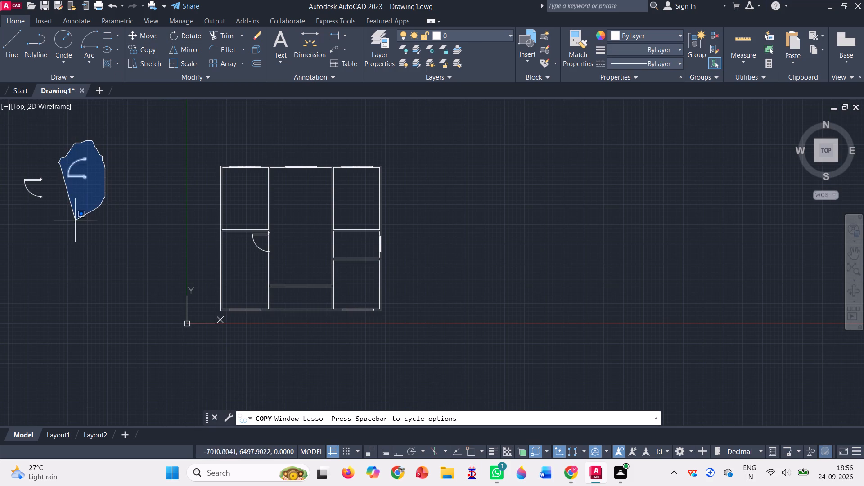
pyautogui.moveTo(75, 220); pyautogui.dragTo(74, 220)
pyautogui.press('Return')
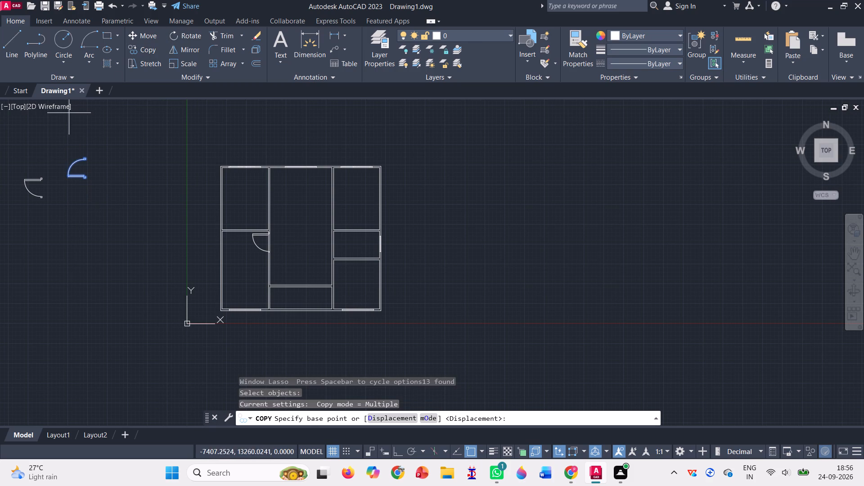
pyautogui.scroll(2, 84, 182)
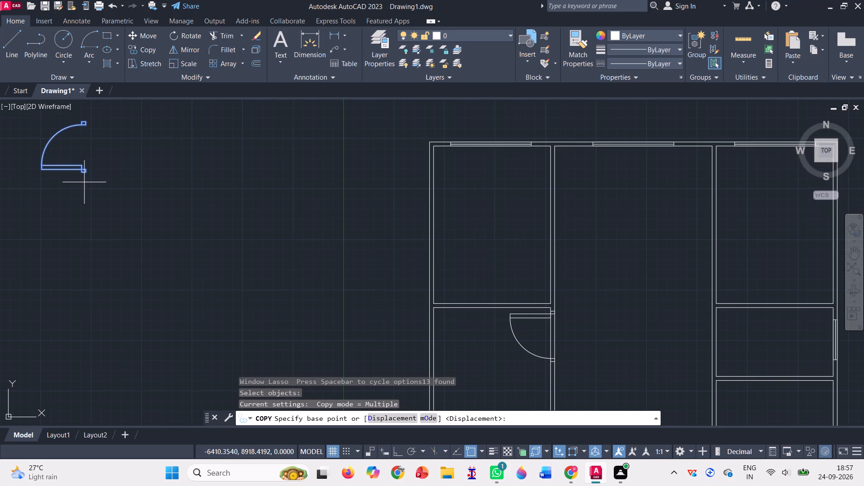
pyautogui.scroll(4, 83, 157)
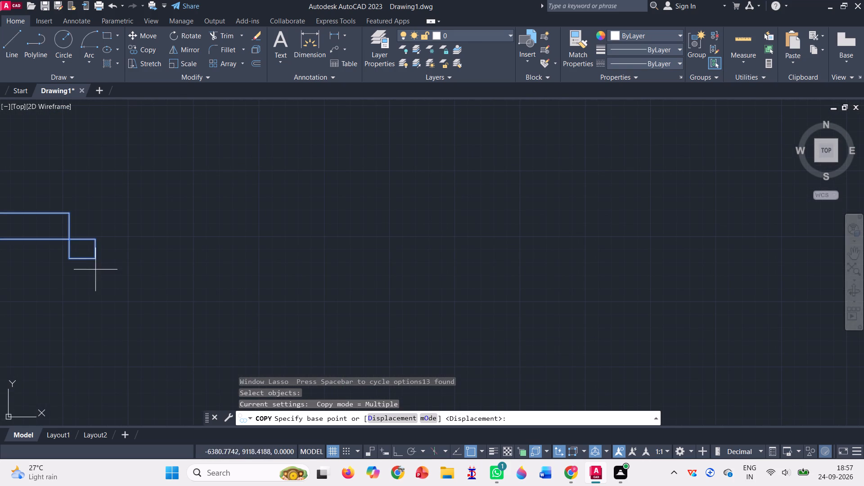
pyautogui.click(98, 262)
pyautogui.scroll(-4, 116, 236)
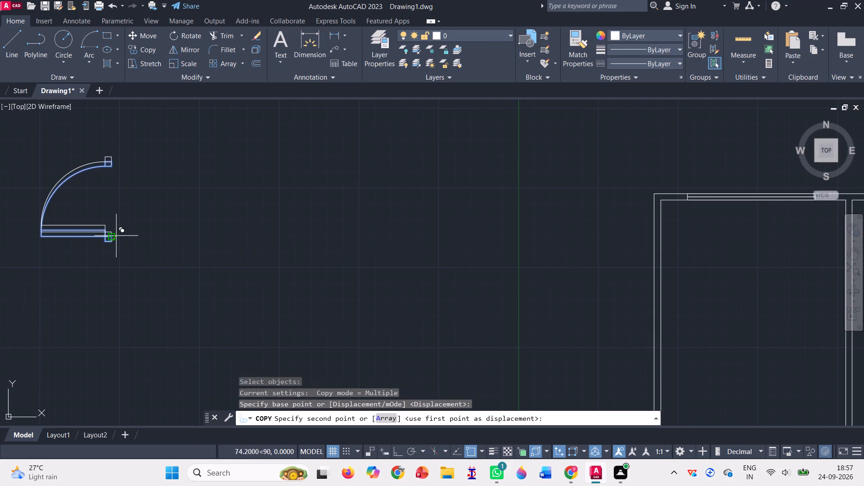
pyautogui.scroll(-1, 116, 236)
pyautogui.scroll(-2, 260, 254)
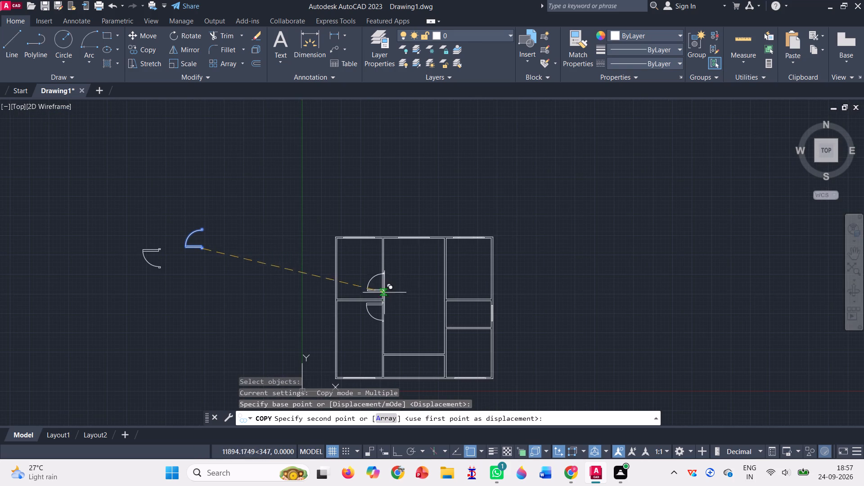
pyautogui.scroll(5, 384, 298)
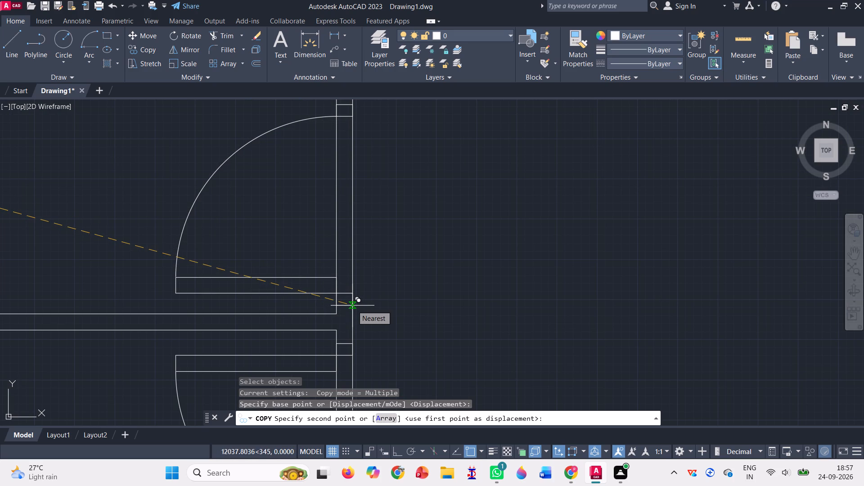
pyautogui.click(352, 306)
pyautogui.press('Escape')
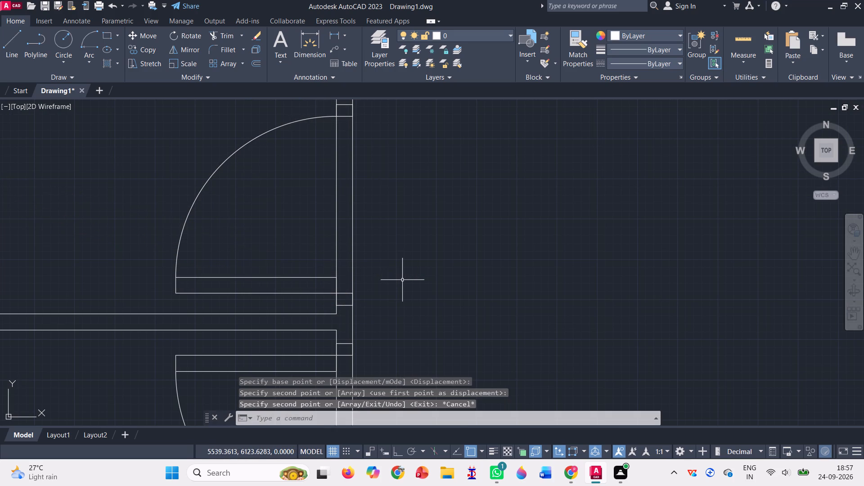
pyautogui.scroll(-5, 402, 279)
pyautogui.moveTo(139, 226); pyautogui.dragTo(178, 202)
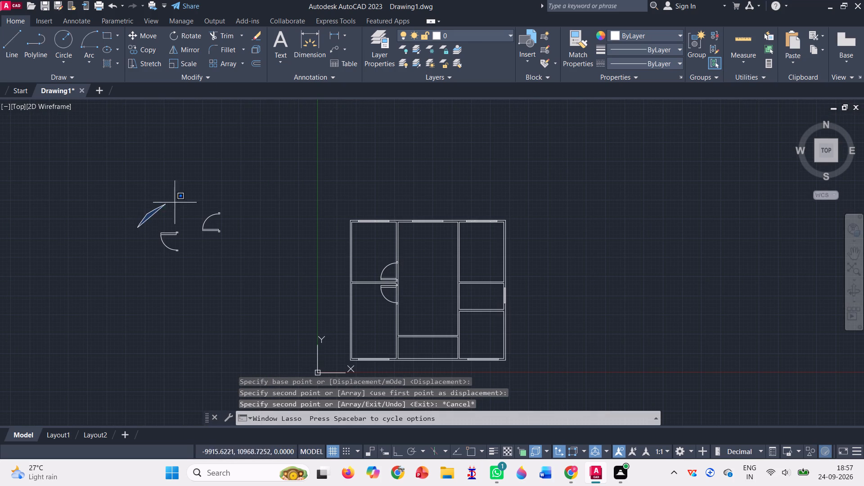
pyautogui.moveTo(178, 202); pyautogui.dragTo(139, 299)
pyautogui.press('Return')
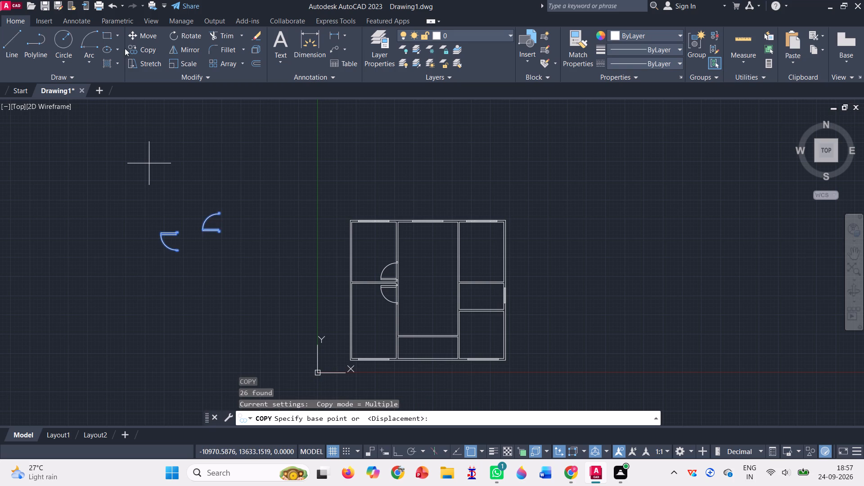
# Rotate both loose door symbols outside the plan 180° about the lower frame rectangle of the upward-swinging door.
pyautogui.click(183, 32)
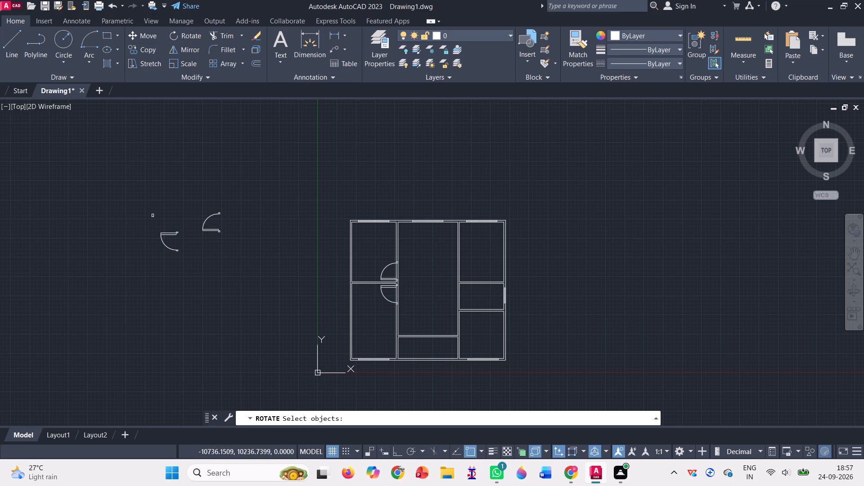
pyautogui.moveTo(151, 216); pyautogui.dragTo(167, 291)
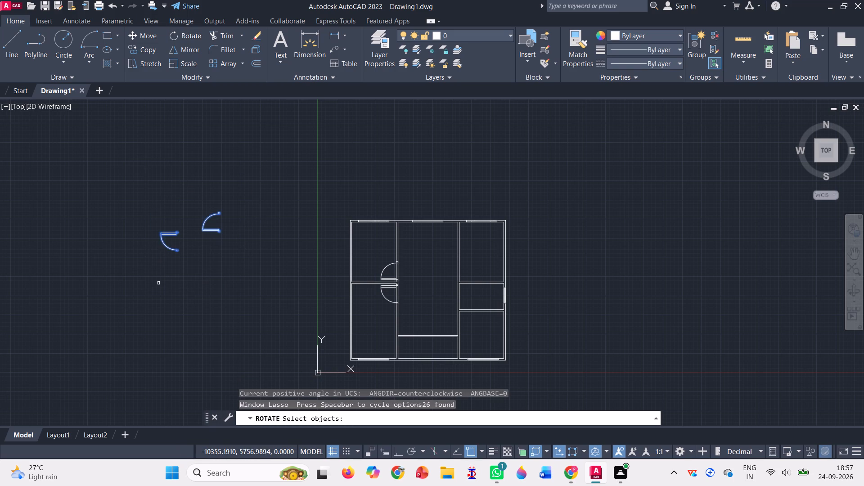
pyautogui.press('Return')
pyautogui.click(218, 234)
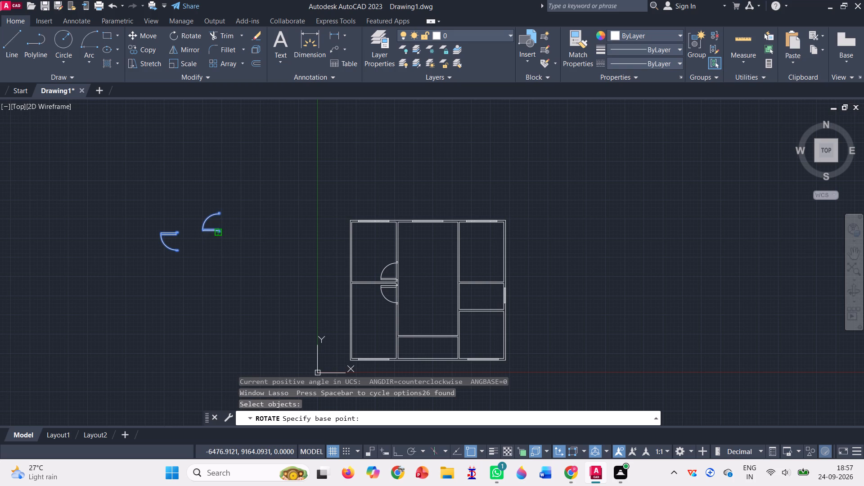
pyautogui.click(130, 227)
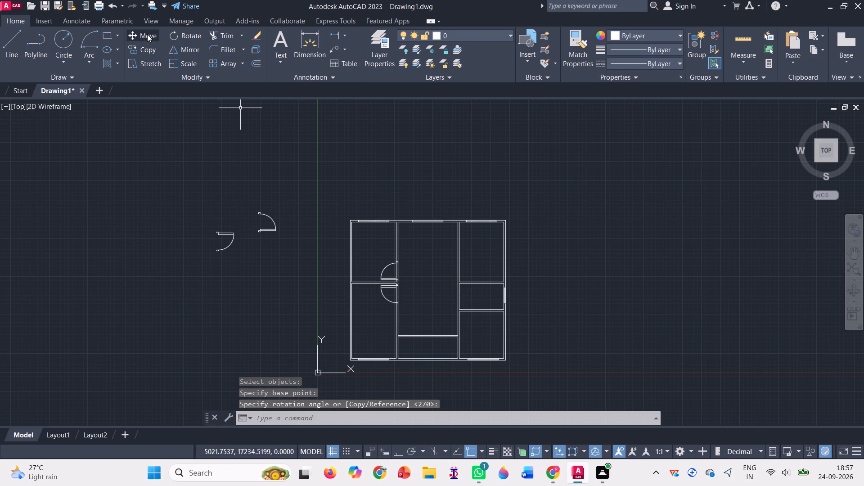
# Copy the loose upward-swinging door symbol from its lower frame corner into the upper-right room's left wall, just above the horizontal partition.
pyautogui.click(148, 53)
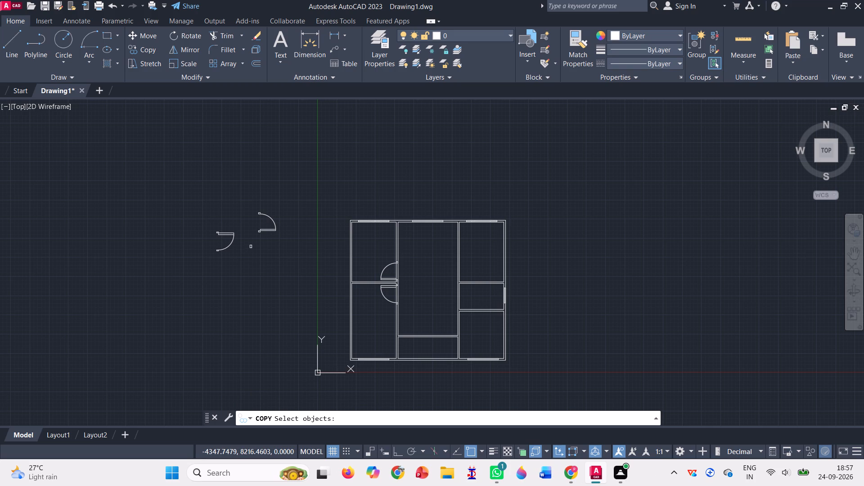
pyautogui.moveTo(252, 247); pyautogui.dragTo(254, 228)
pyautogui.click(253, 226)
pyautogui.click(292, 248)
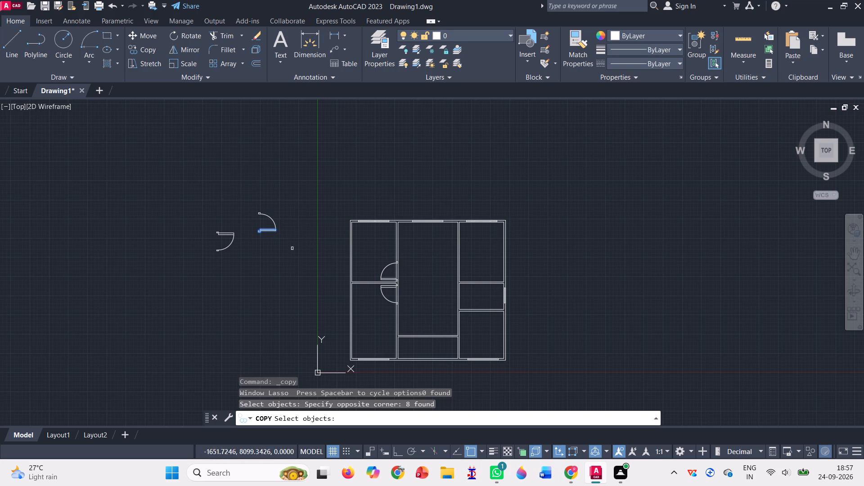
pyautogui.moveTo(242, 204); pyautogui.dragTo(292, 247)
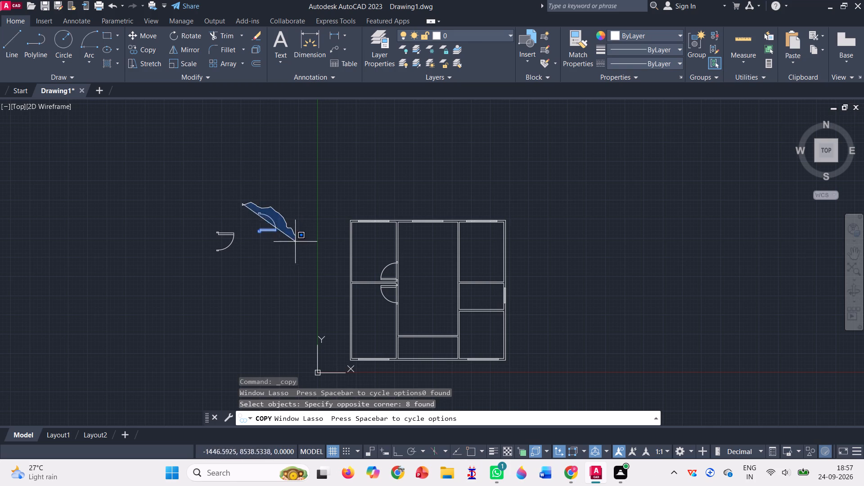
pyautogui.moveTo(292, 247); pyautogui.dragTo(266, 263)
pyautogui.press('Return')
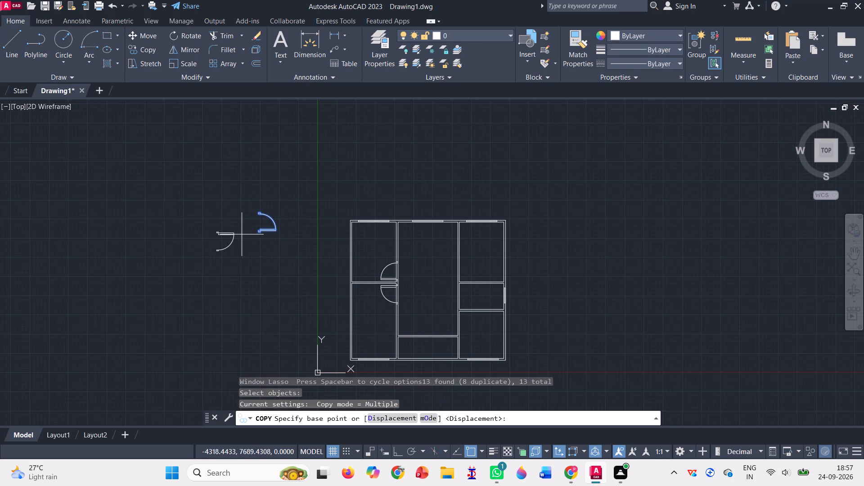
pyautogui.scroll(4, 253, 240)
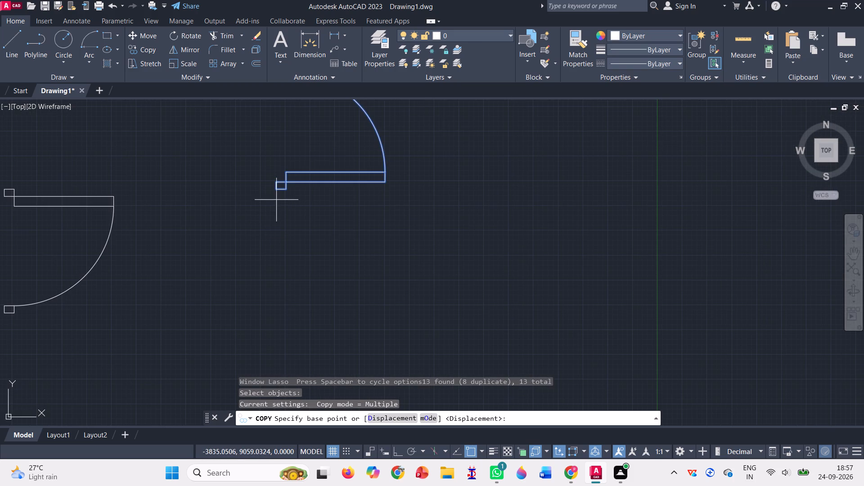
pyautogui.click(275, 190)
pyautogui.scroll(-3, 267, 200)
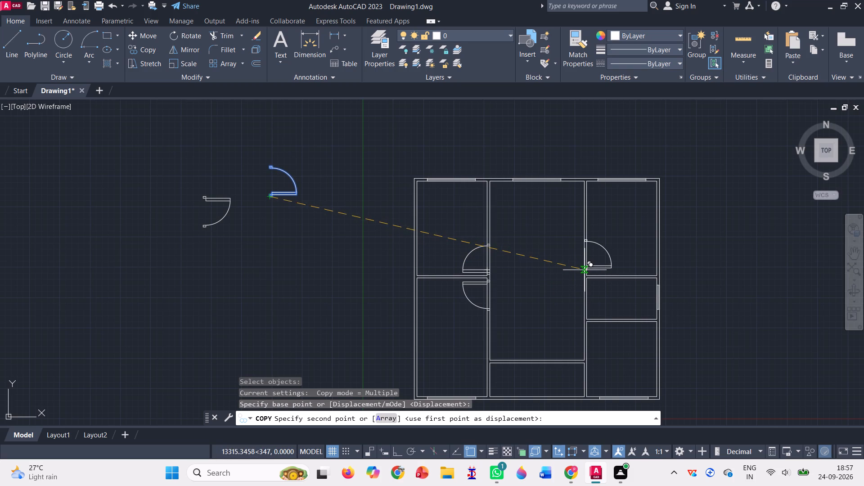
pyautogui.scroll(4, 585, 270)
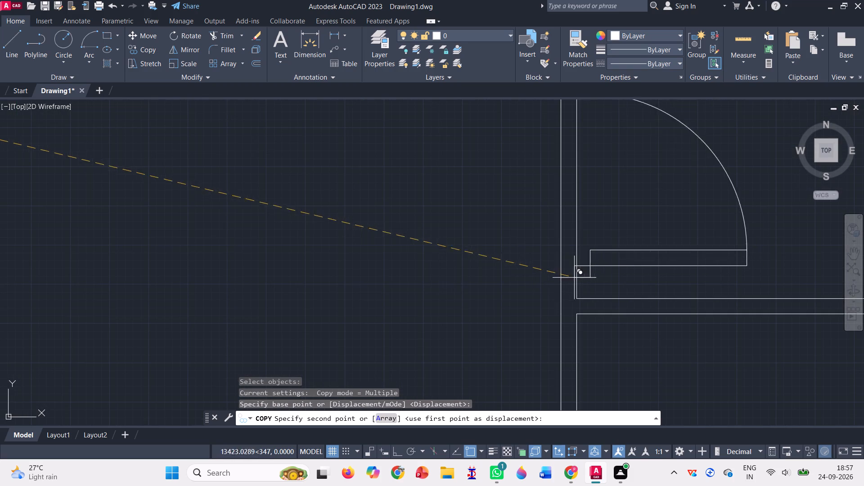
pyautogui.click(560, 279)
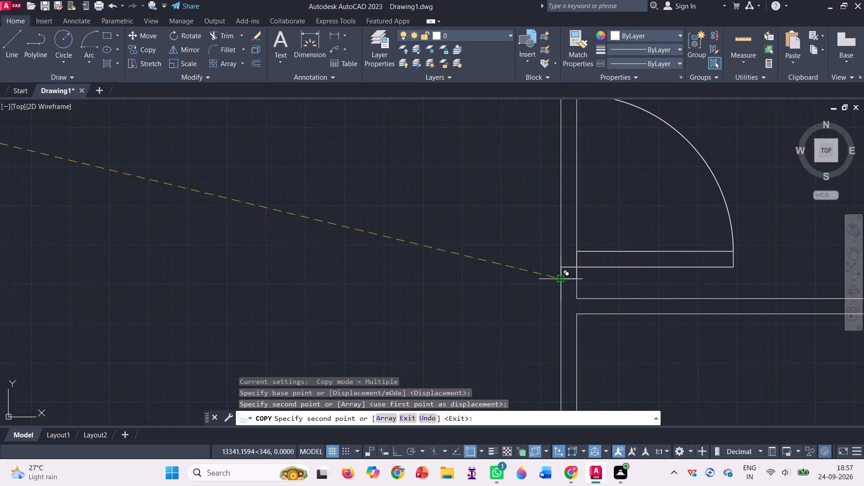
# Place a second copy of the upward-swinging door in the middle-right room's left wall, just above its lower partition.
pyautogui.scroll(-4, 445, 301)
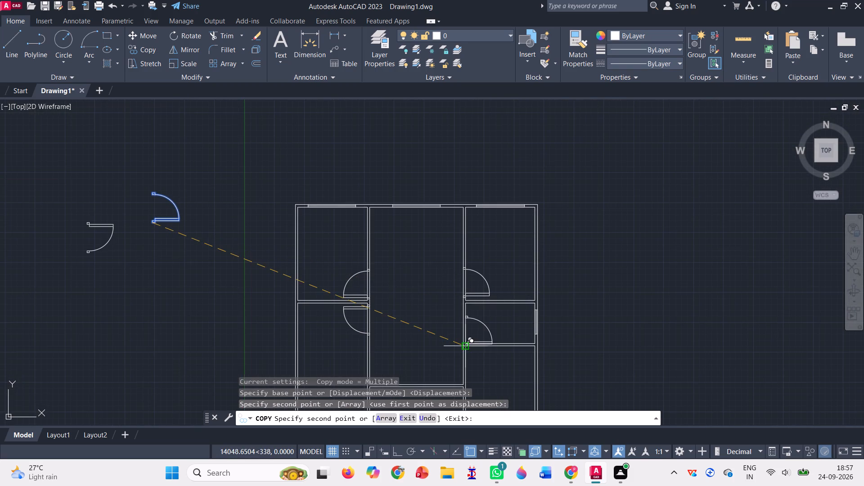
pyautogui.scroll(5, 465, 349)
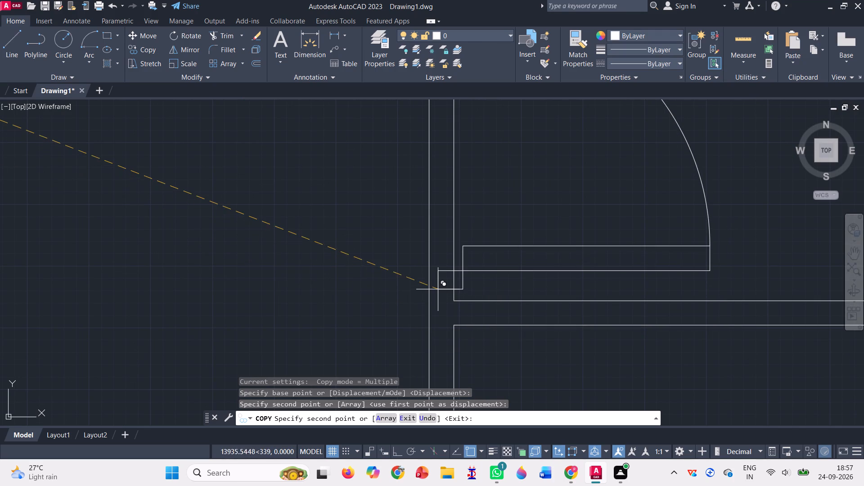
pyautogui.click(431, 262)
pyautogui.scroll(-3, 431, 262)
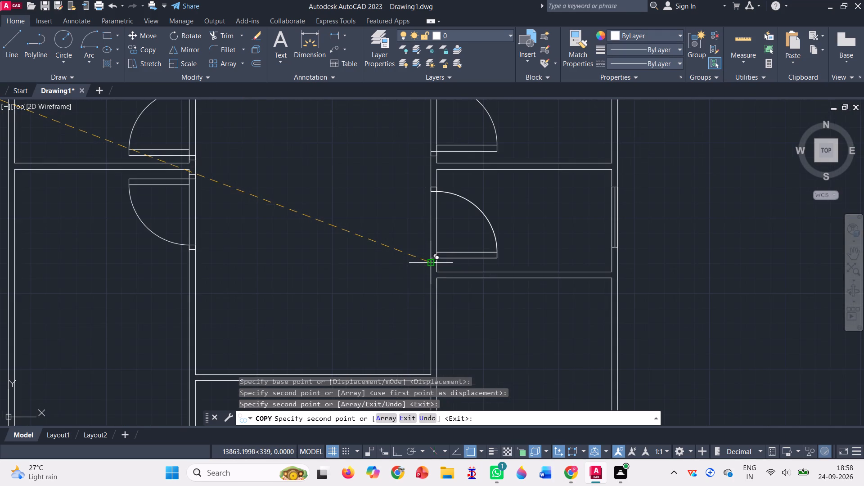
pyautogui.scroll(-3, 431, 262)
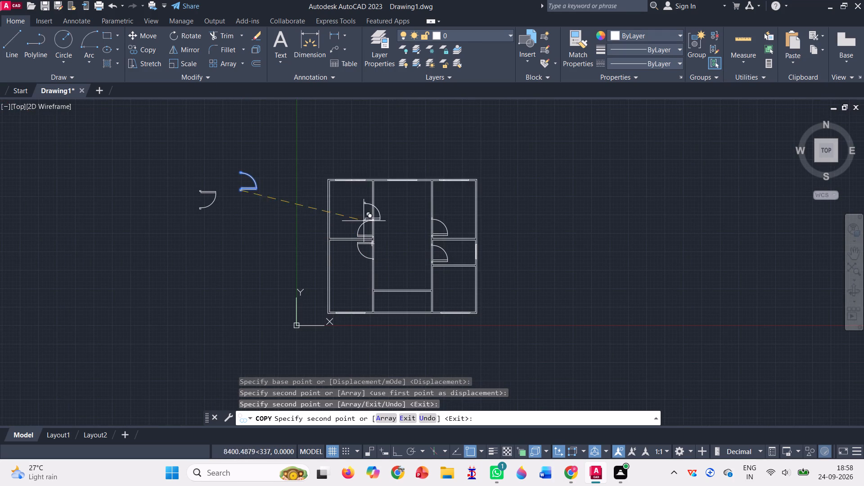
pyautogui.press('Escape')
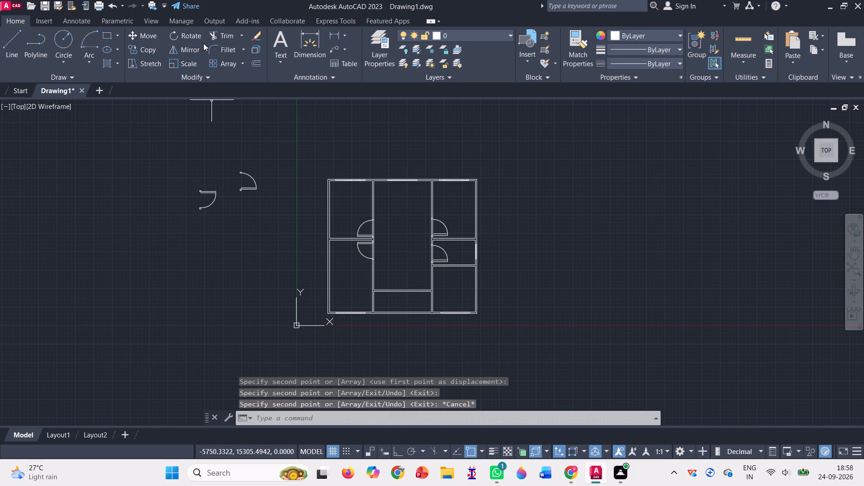
# Copy the loose downward-swinging door symbol from its upper frame corner into the lower-right room's left wall, just below the partition.
pyautogui.click(147, 51)
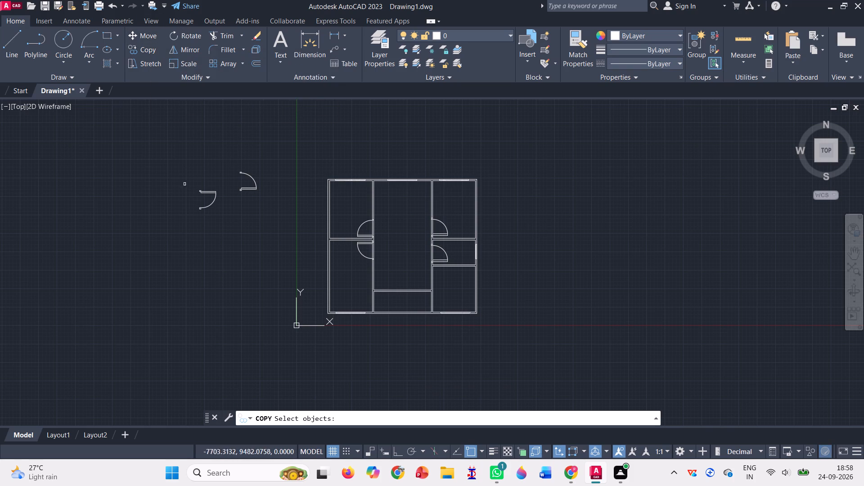
pyautogui.moveTo(184, 196); pyautogui.dragTo(198, 243)
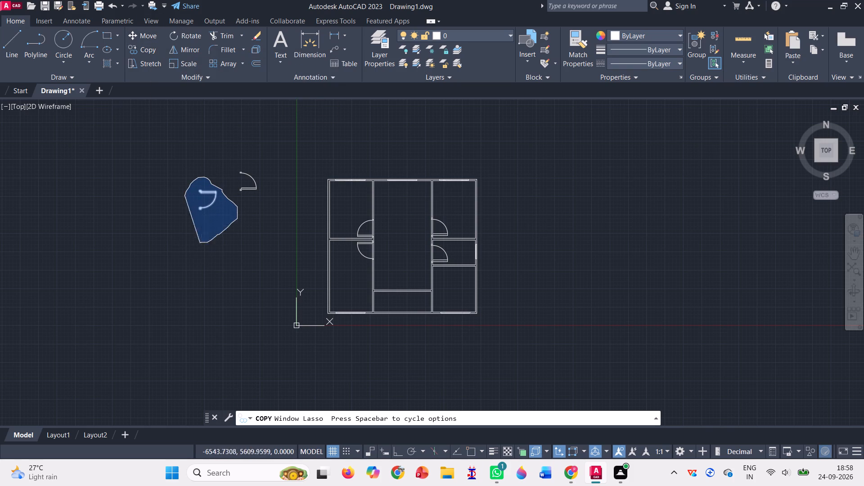
pyautogui.press('Return')
pyautogui.scroll(3, 190, 187)
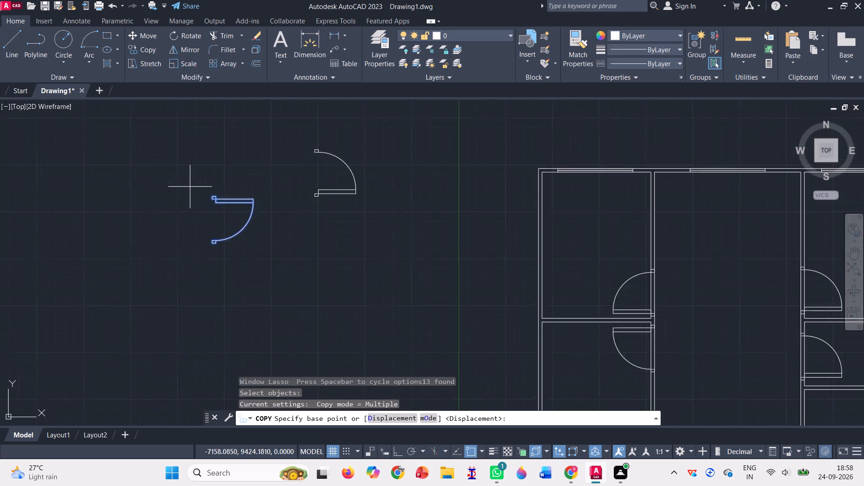
pyautogui.scroll(3, 190, 187)
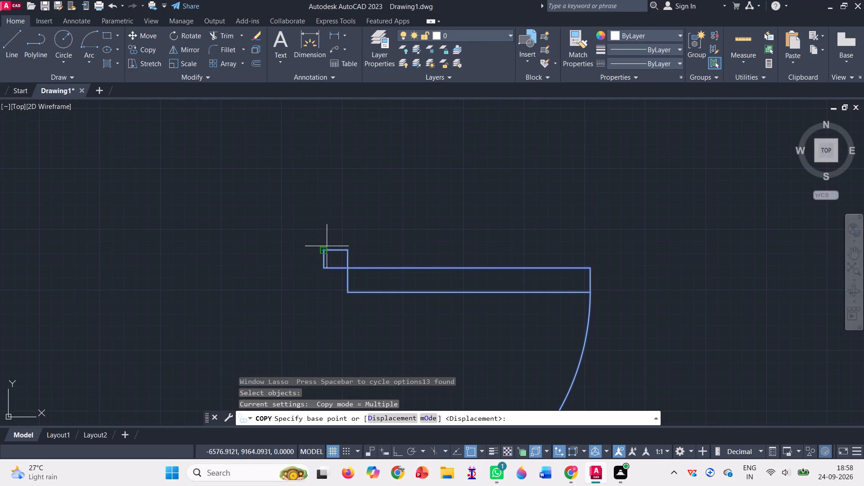
pyautogui.click(326, 247)
pyautogui.scroll(-3, 203, 195)
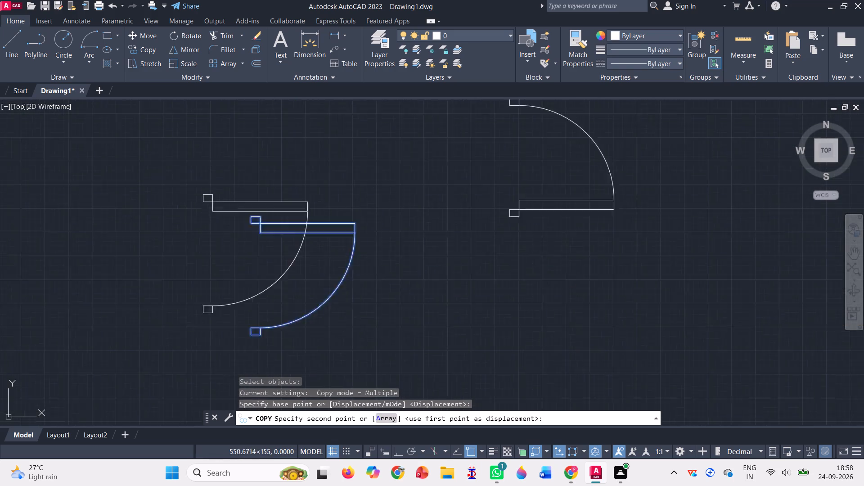
pyautogui.scroll(-4, 203, 195)
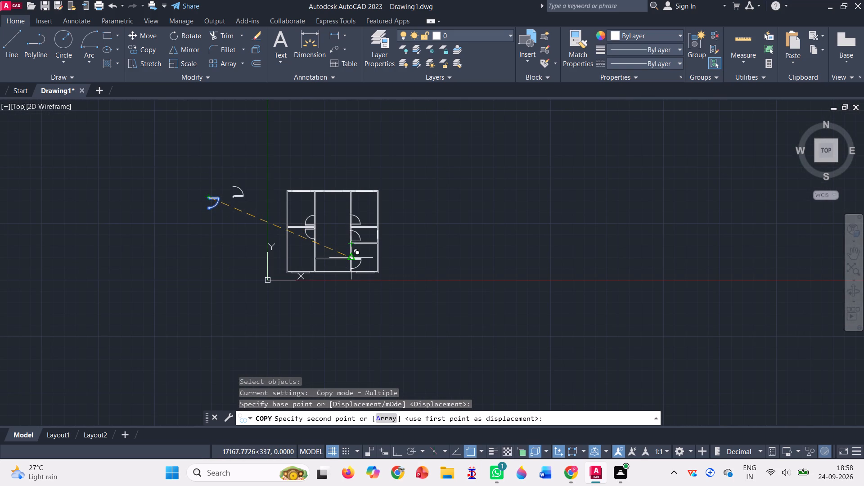
pyautogui.scroll(5, 351, 258)
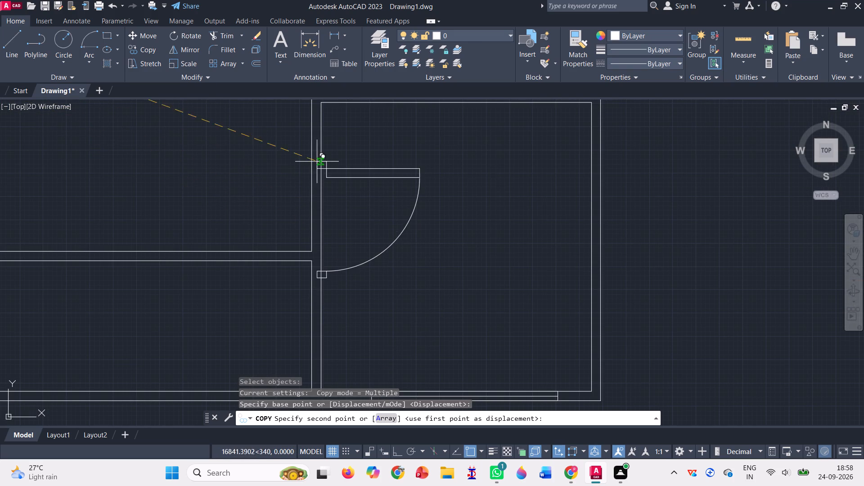
pyautogui.click(312, 121)
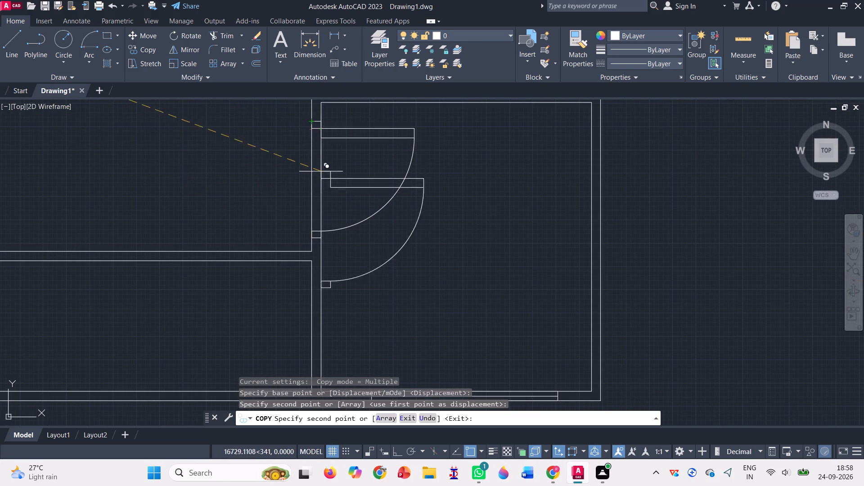
pyautogui.press('Escape')
# Trim away the small upper frame rectangle of the loose upward-swinging door symbol, keeping its swing arc and leaf.
pyautogui.scroll(-4, 349, 188)
pyautogui.scroll(-1, 446, 231)
pyautogui.scroll(1, 397, 170)
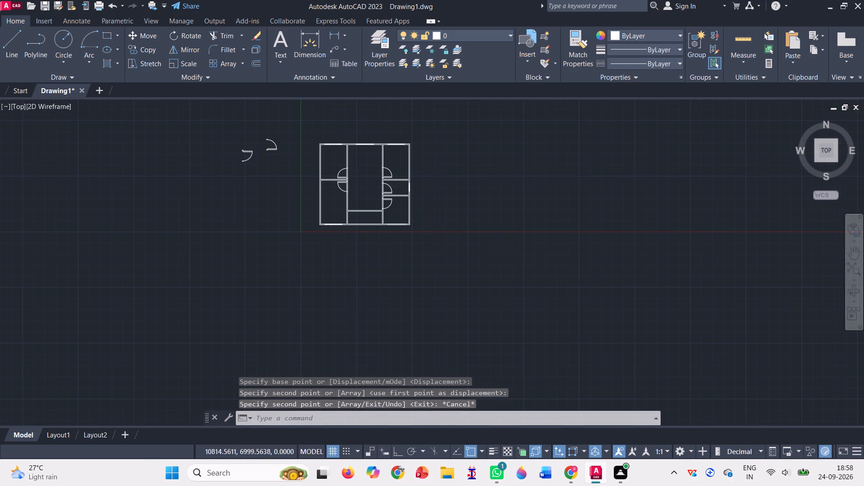
pyautogui.scroll(1, 397, 170)
pyautogui.scroll(-1, 88, 212)
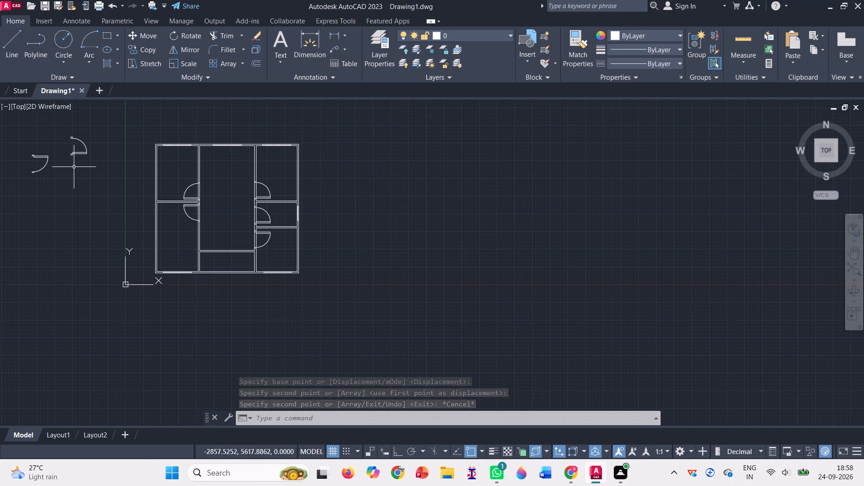
pyautogui.scroll(3, 57, 144)
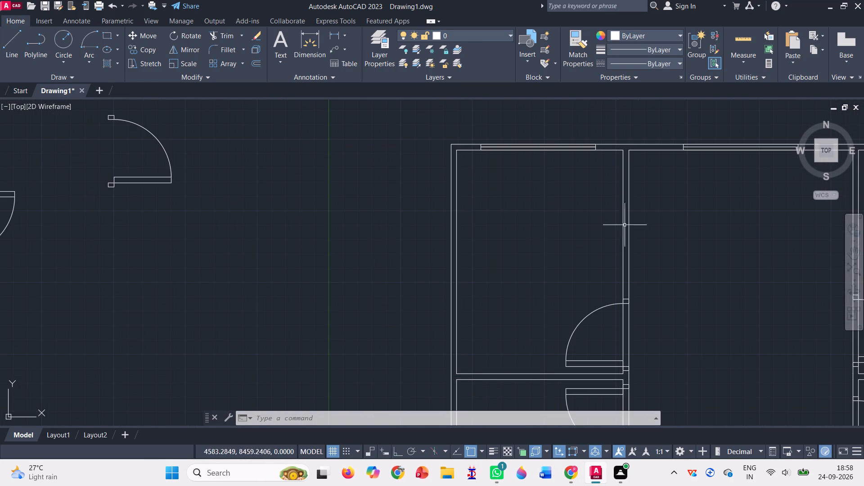
pyautogui.click(850, 255)
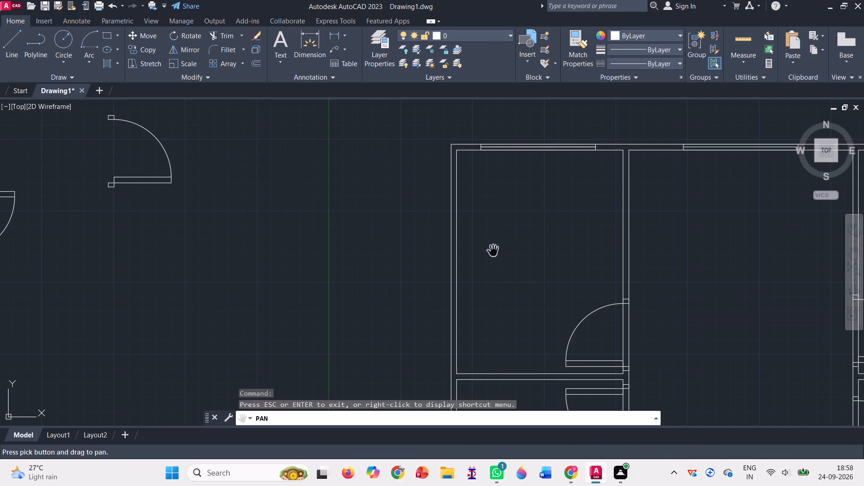
pyautogui.moveTo(234, 241); pyautogui.dragTo(302, 313)
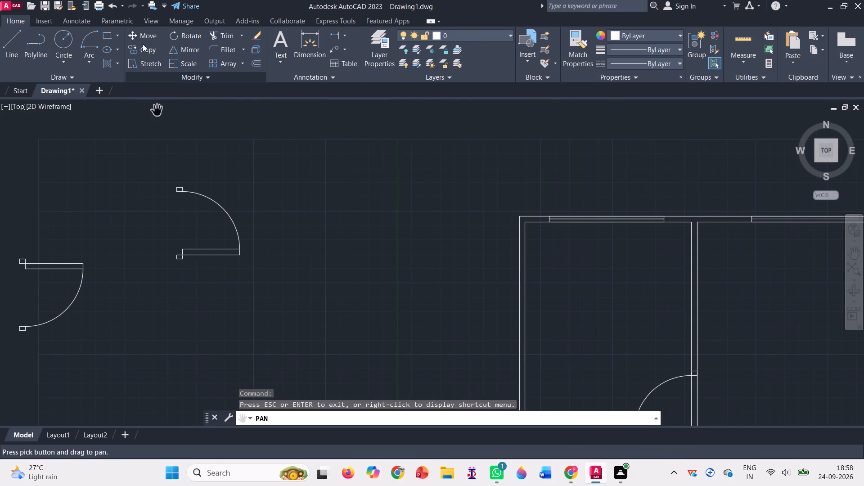
pyautogui.press('Escape')
pyautogui.press('Escape')
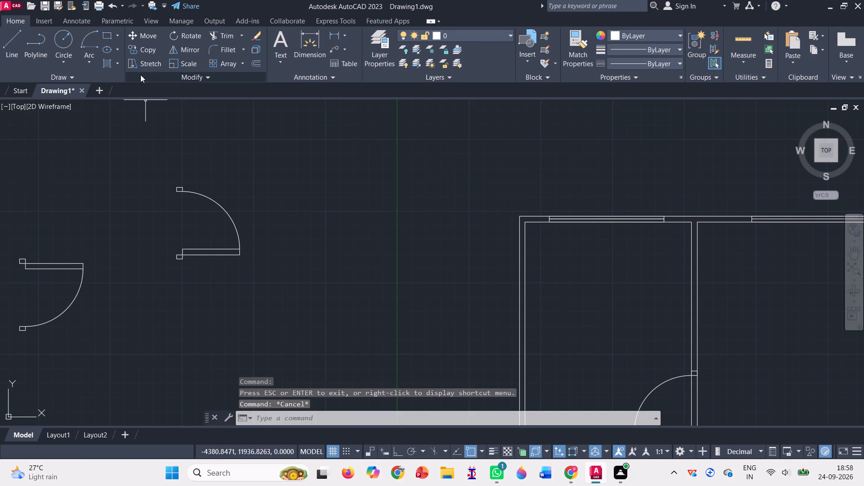
pyautogui.click(221, 40)
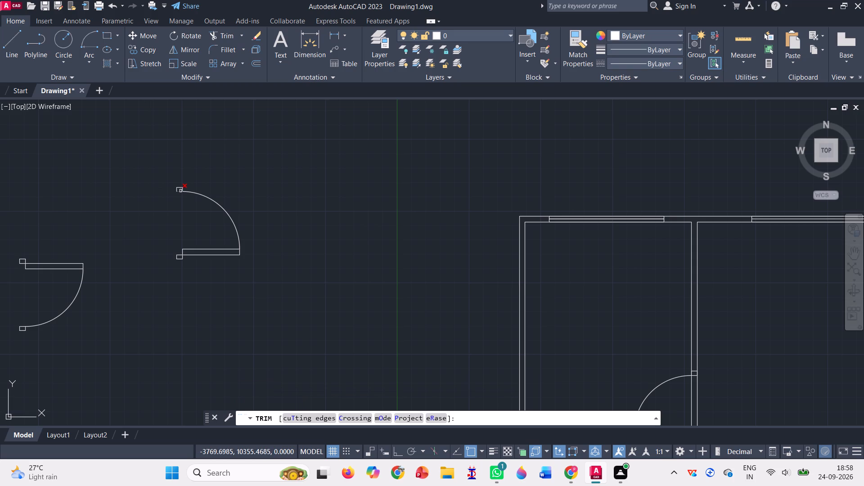
pyautogui.click(180, 191)
pyautogui.moveTo(176, 194); pyautogui.dragTo(182, 176)
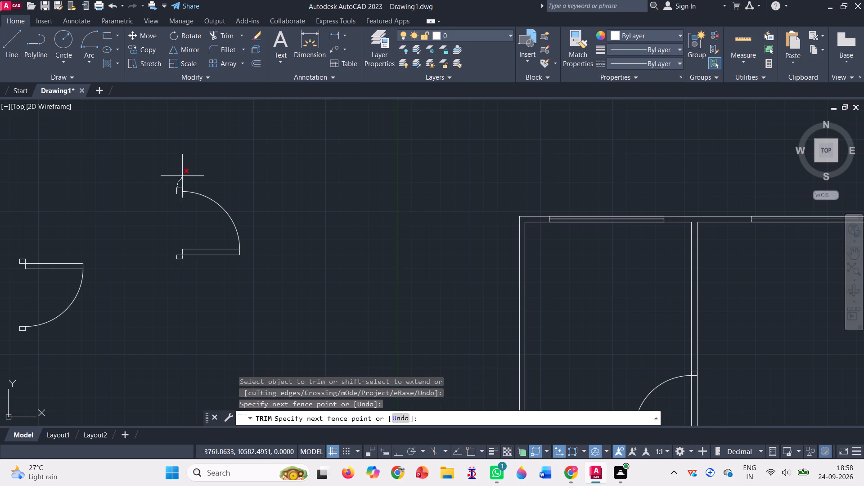
pyautogui.moveTo(182, 176); pyautogui.dragTo(179, 187)
pyautogui.moveTo(172, 186); pyautogui.dragTo(179, 189)
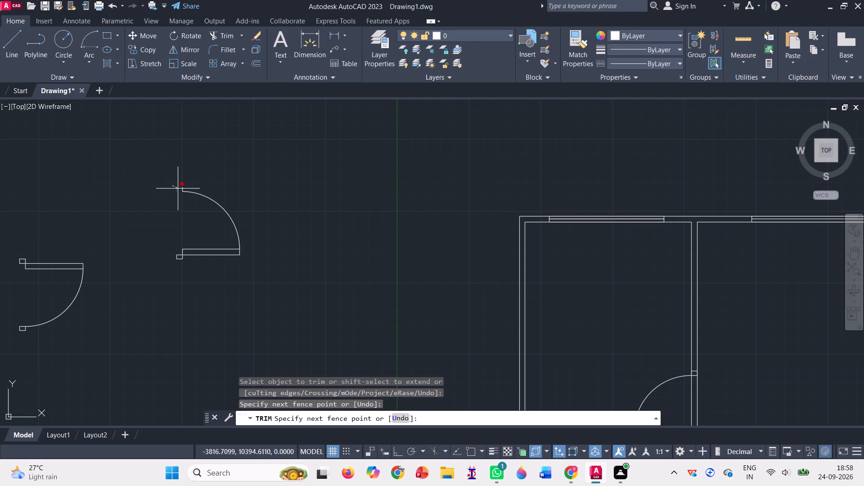
pyautogui.moveTo(179, 189); pyautogui.dragTo(186, 180)
pyautogui.click(176, 188)
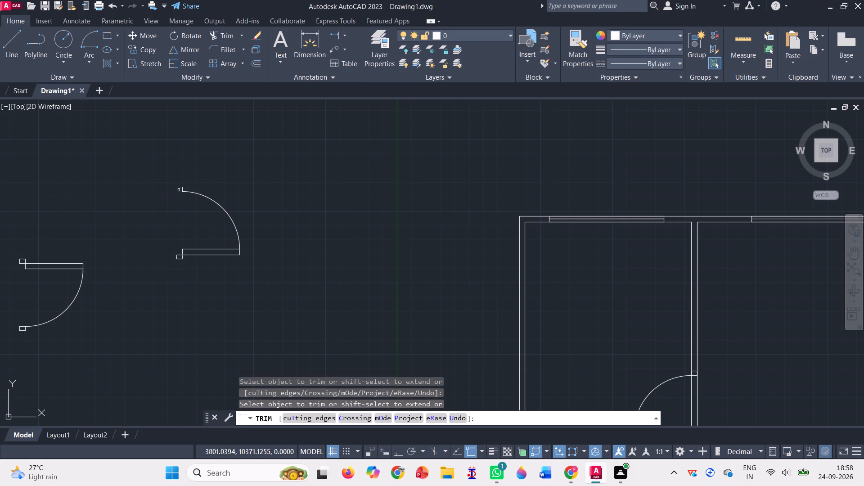
pyautogui.click(181, 189)
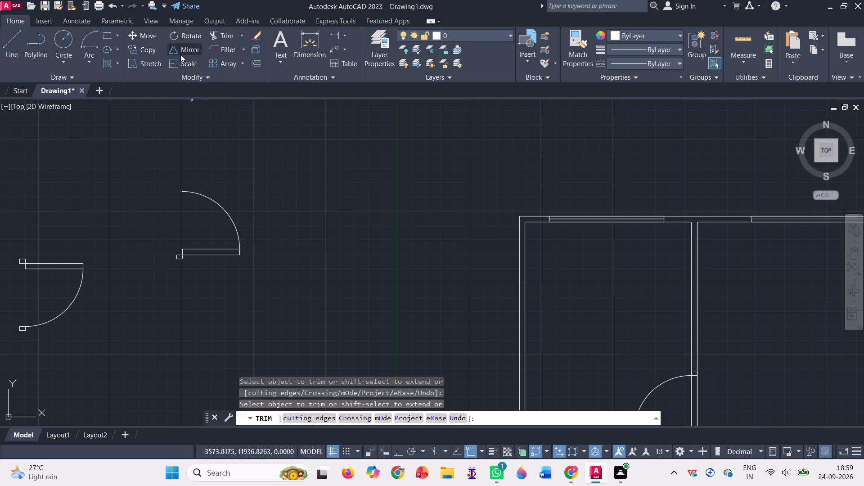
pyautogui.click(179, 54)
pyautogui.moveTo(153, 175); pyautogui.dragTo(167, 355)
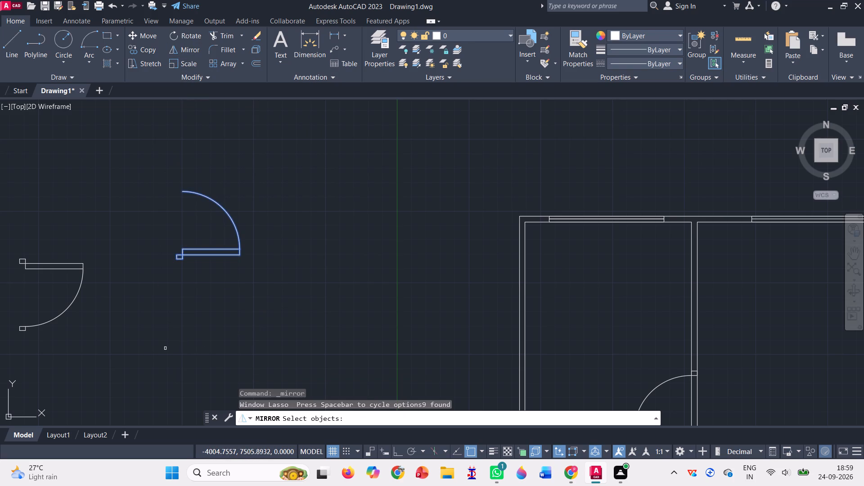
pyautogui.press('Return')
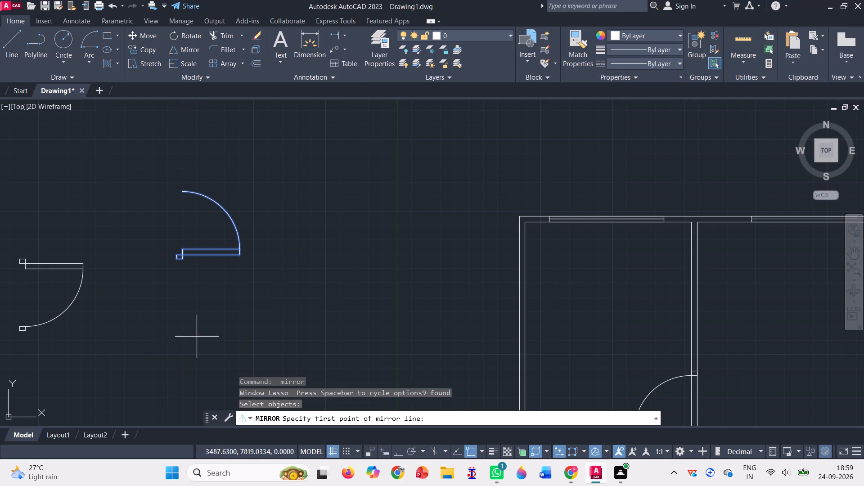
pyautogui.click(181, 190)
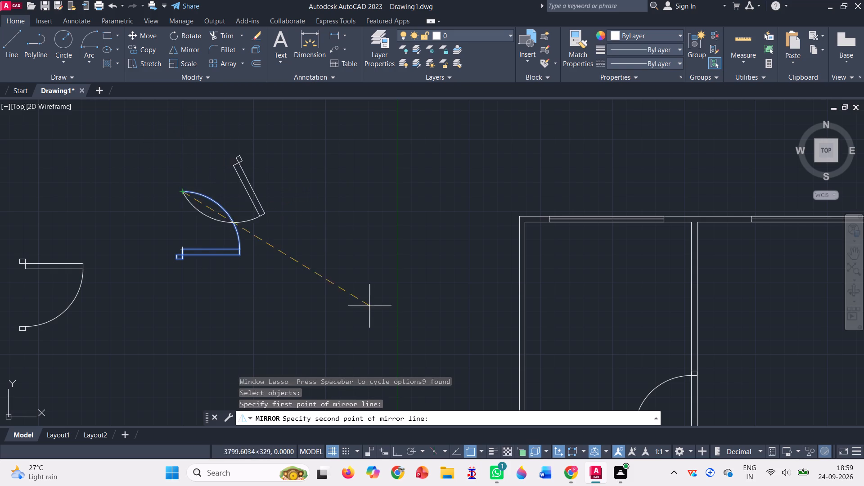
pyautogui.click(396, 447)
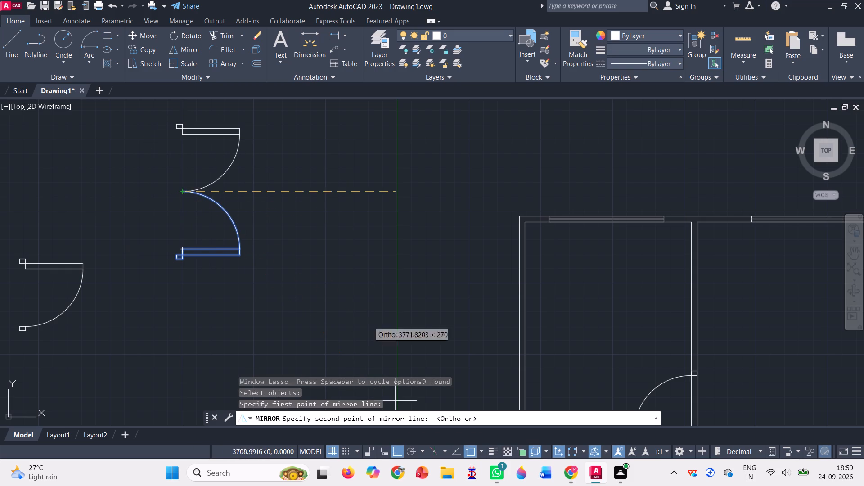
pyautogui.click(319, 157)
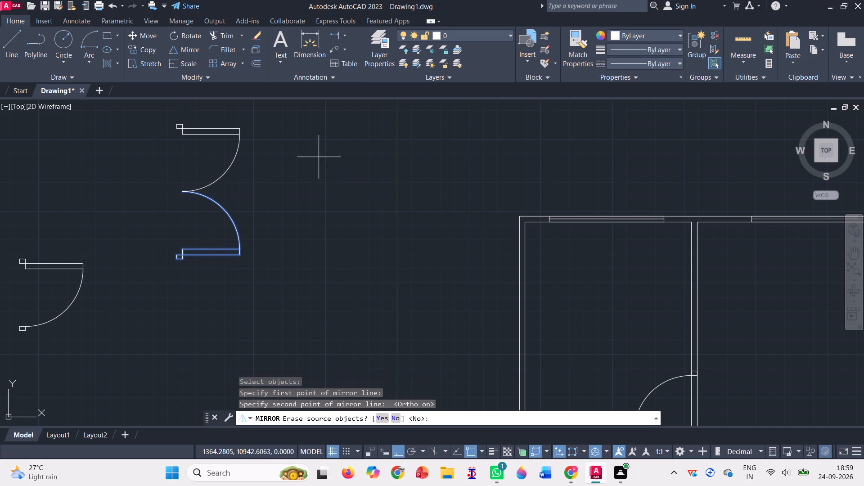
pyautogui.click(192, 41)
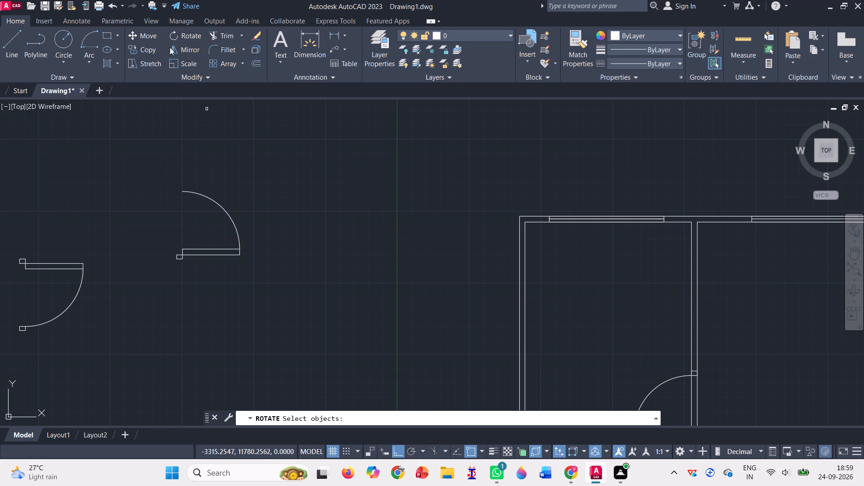
# Mirror the loose upward-swinging door symbol across a horizontal line through its arc's top endpoint, keeping the original, to form a double door.
pyautogui.click(177, 50)
pyautogui.moveTo(165, 165); pyautogui.dragTo(168, 163)
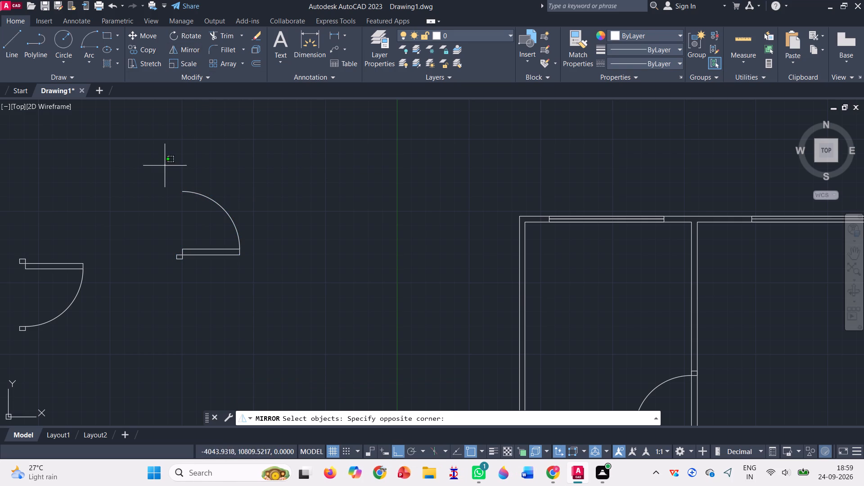
pyautogui.moveTo(168, 163); pyautogui.dragTo(159, 316)
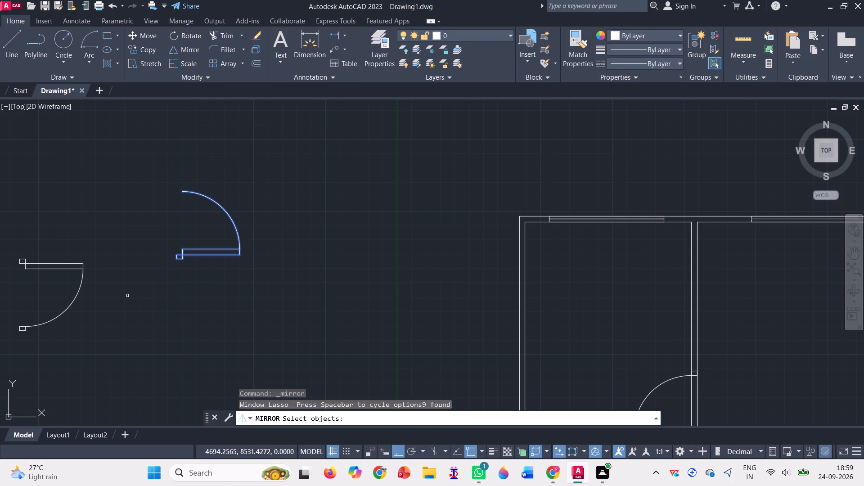
pyautogui.press('Return')
pyautogui.press('Return')
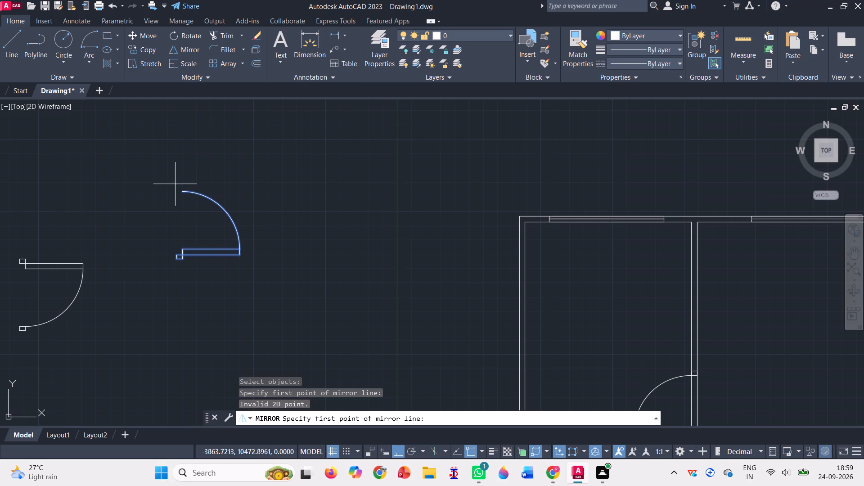
pyautogui.click(180, 190)
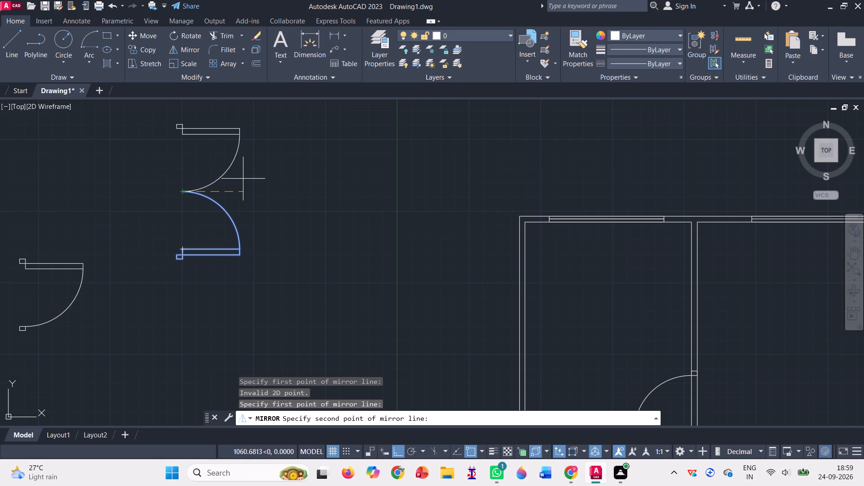
pyautogui.click(283, 193)
pyautogui.doubleClick(283, 193)
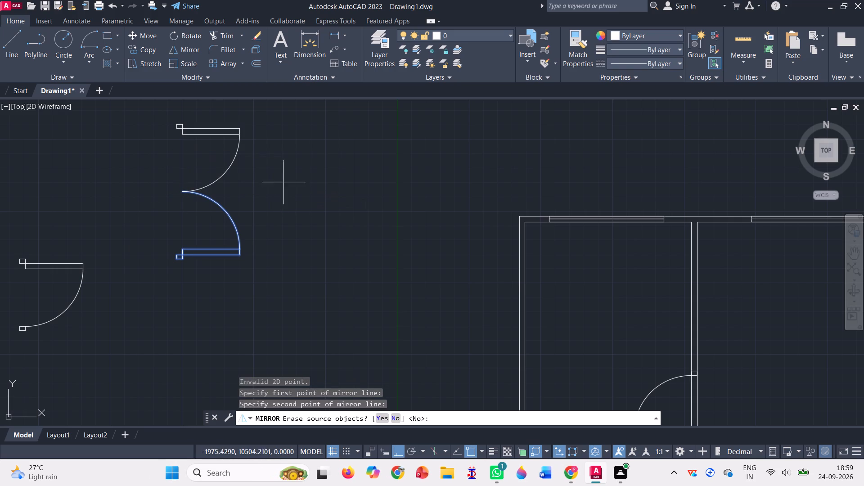
pyautogui.press('Return')
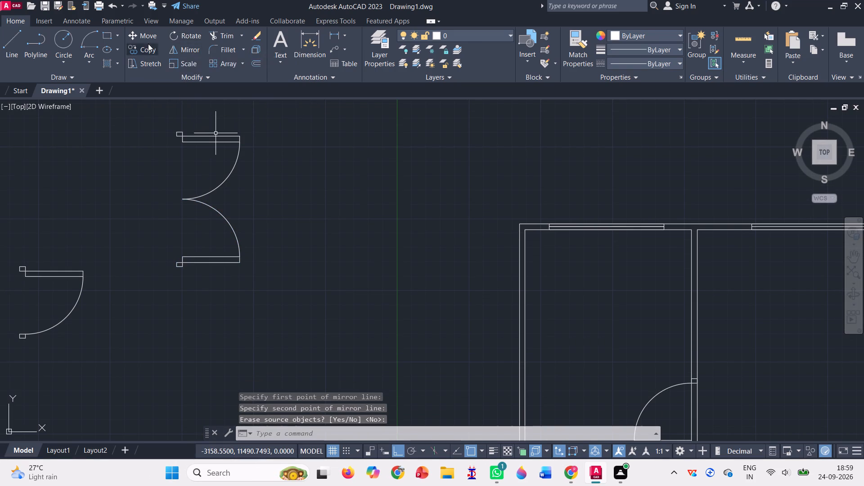
# Rotate the whole double-door symbol 90 degrees counterclockwise about the outer corner of its upper frame rectangle.
pyautogui.click(175, 35)
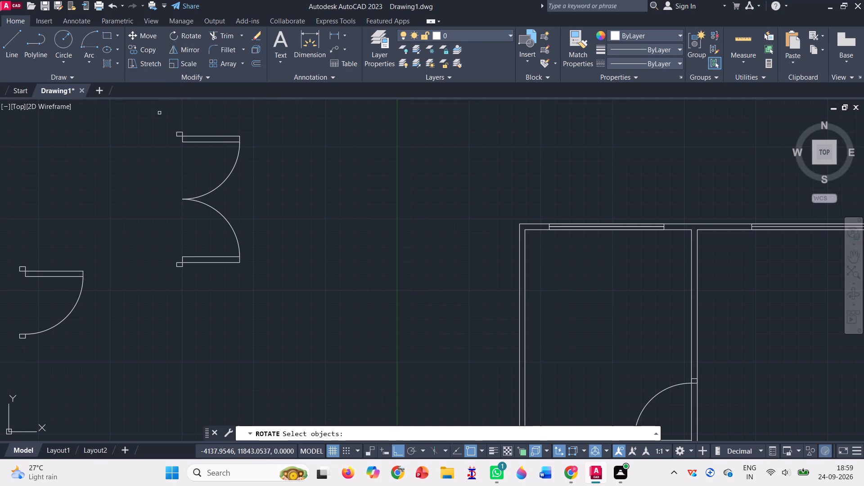
pyautogui.moveTo(144, 117); pyautogui.dragTo(205, 339)
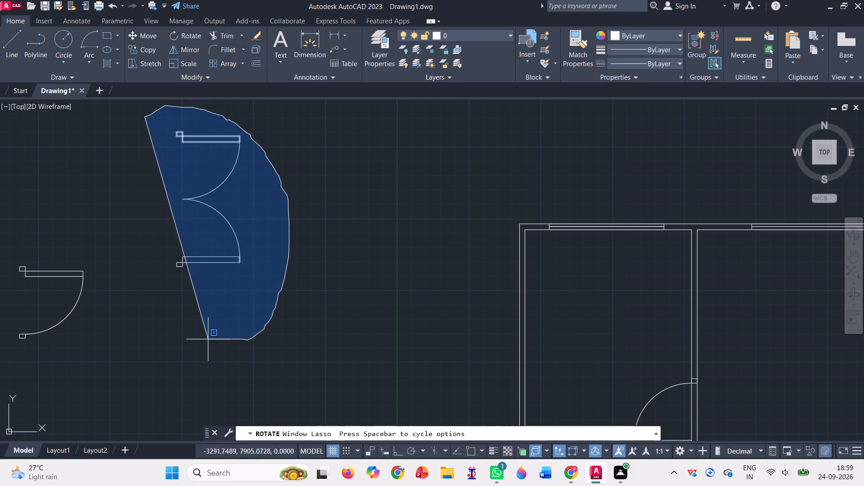
pyautogui.moveTo(205, 339); pyautogui.dragTo(172, 324)
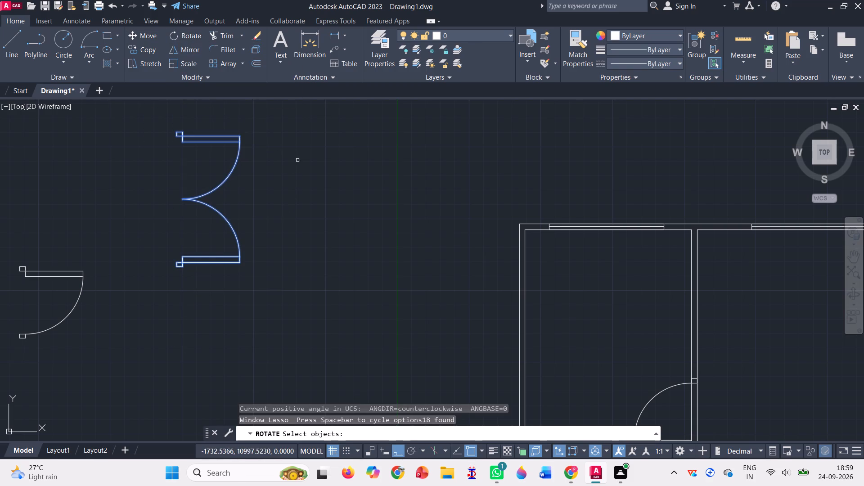
pyautogui.press('Return')
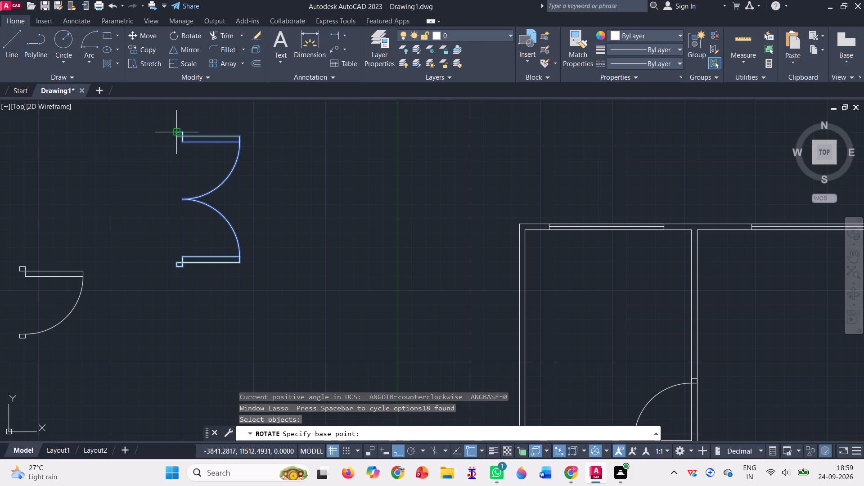
pyautogui.click(176, 134)
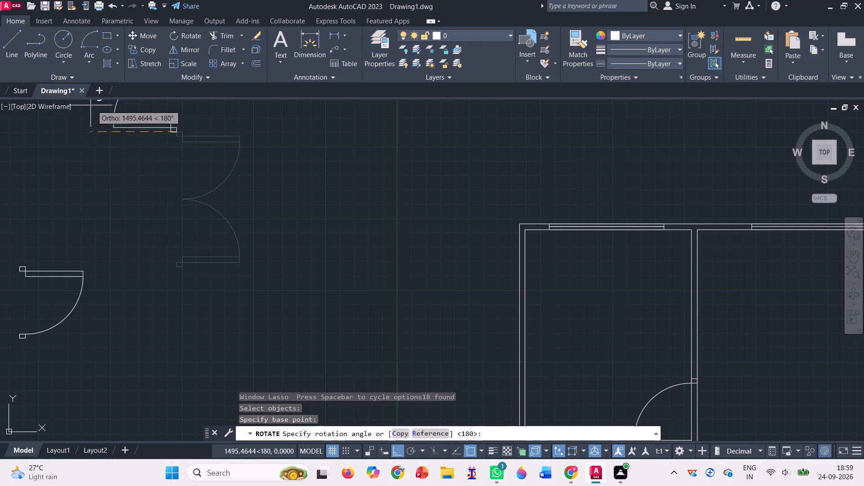
pyautogui.scroll(-2, 112, 197)
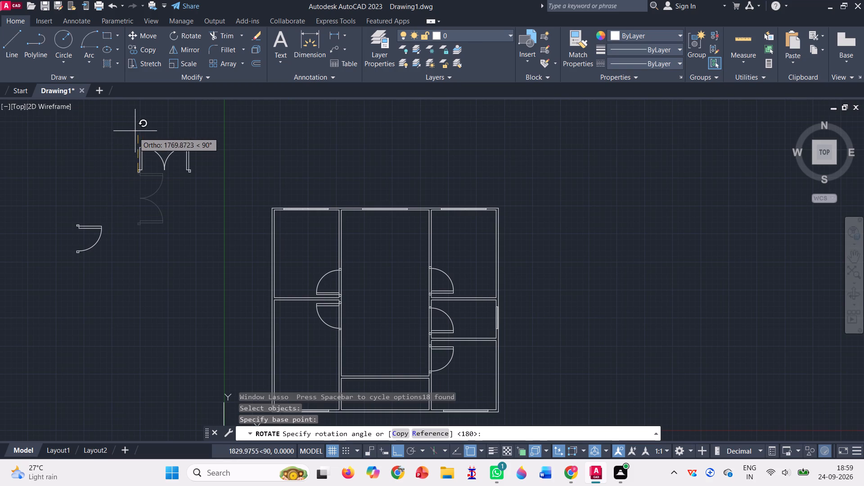
pyautogui.click(139, 128)
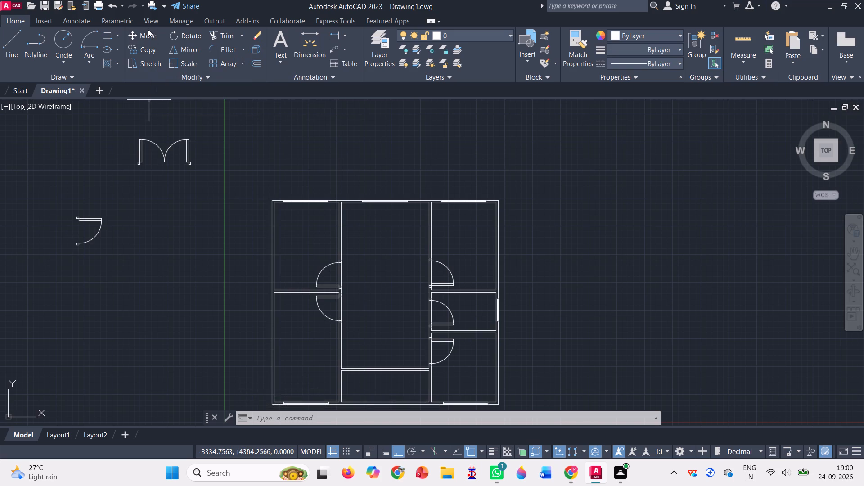
# Start a Copy operation for the double-door symbol.
pyautogui.click(149, 49)
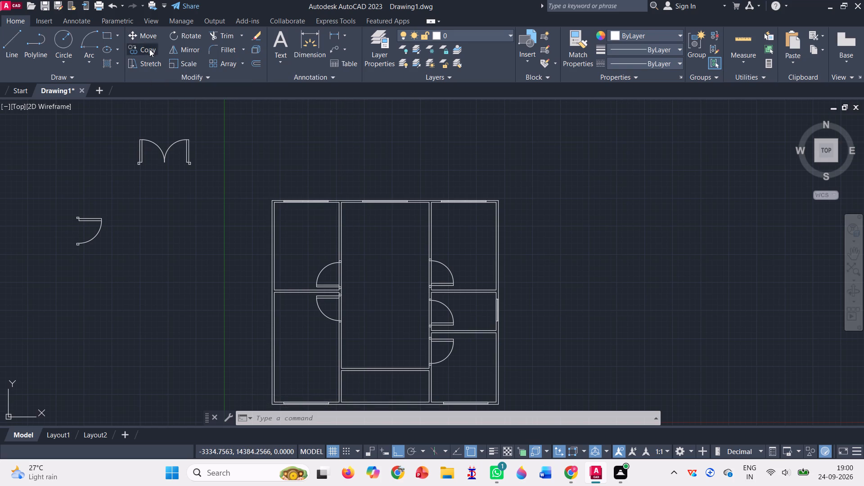
# Copy the rotated double-door symbol with Ortho off onto the midpoint of the horizontal wall below the central hall.
pyautogui.moveTo(112, 146); pyautogui.dragTo(237, 136)
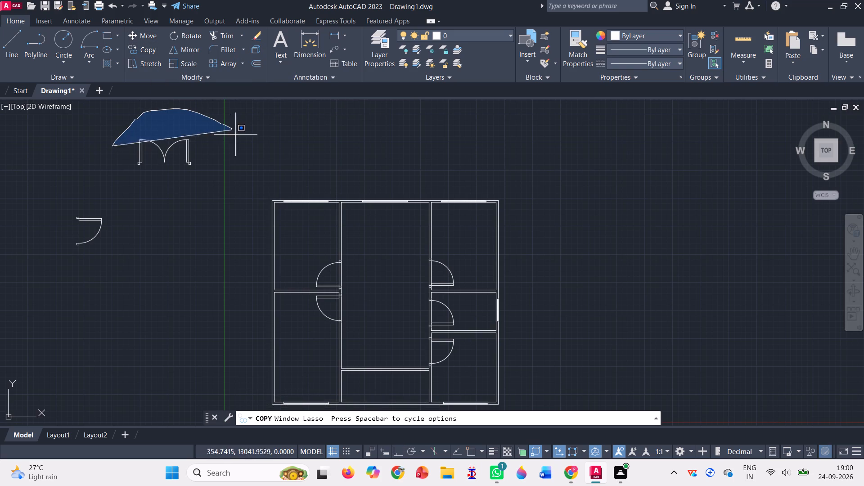
pyautogui.moveTo(237, 136); pyautogui.dragTo(159, 217)
pyautogui.press('Return')
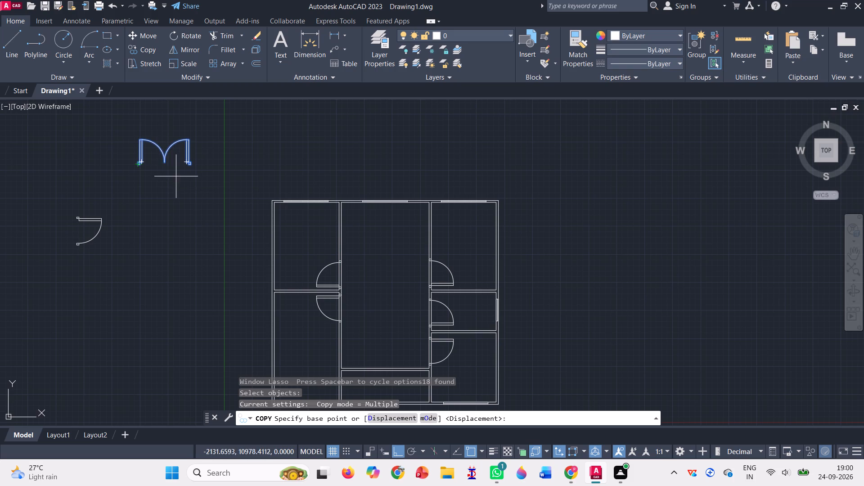
pyautogui.click(165, 166)
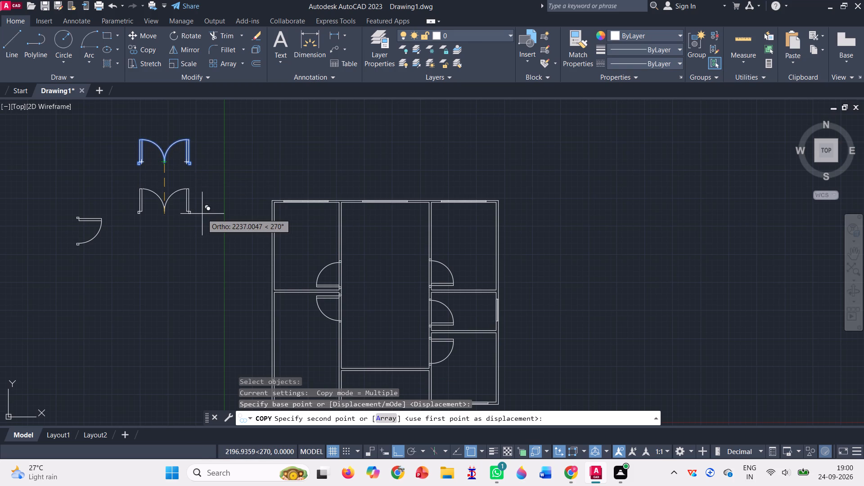
pyautogui.click(397, 446)
pyautogui.scroll(-1, 360, 300)
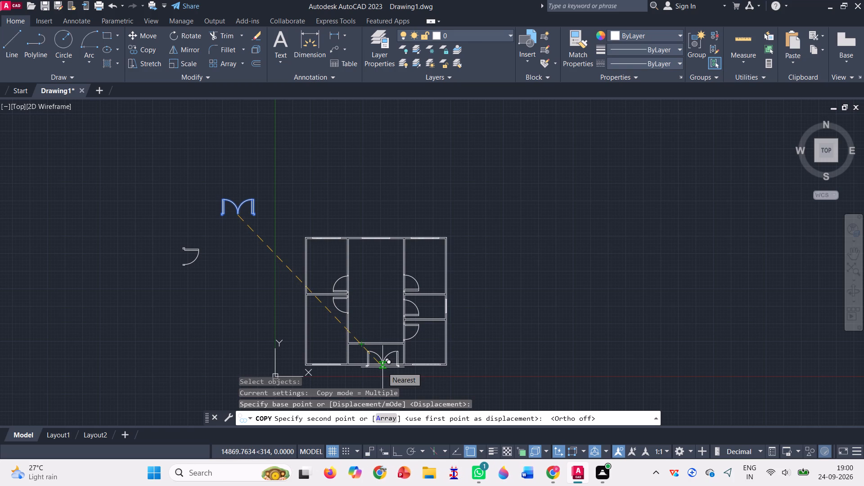
pyautogui.scroll(1, 377, 366)
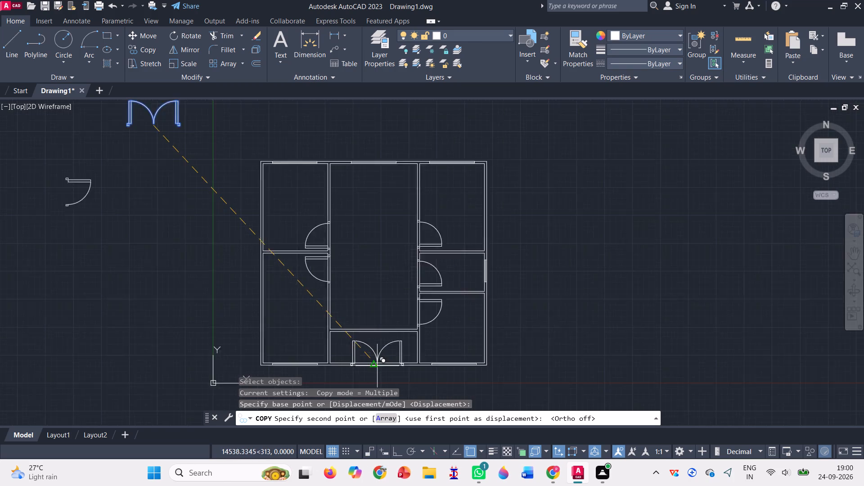
pyautogui.scroll(1, 377, 366)
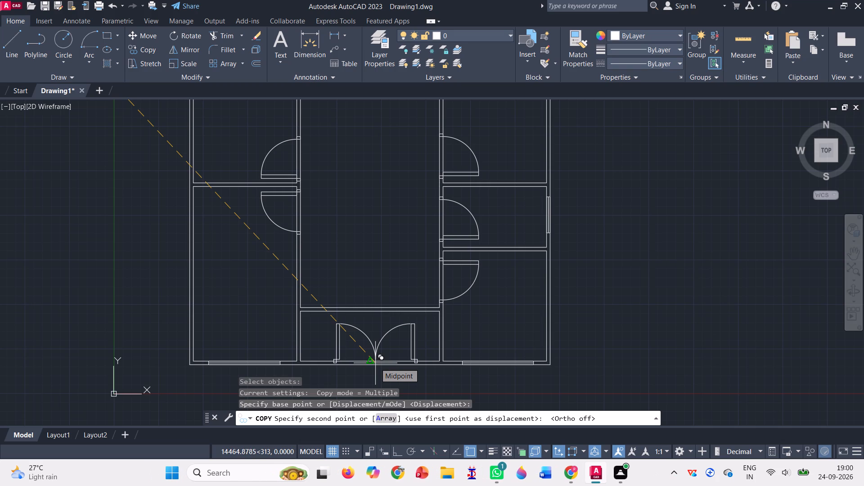
pyautogui.scroll(3, 358, 352)
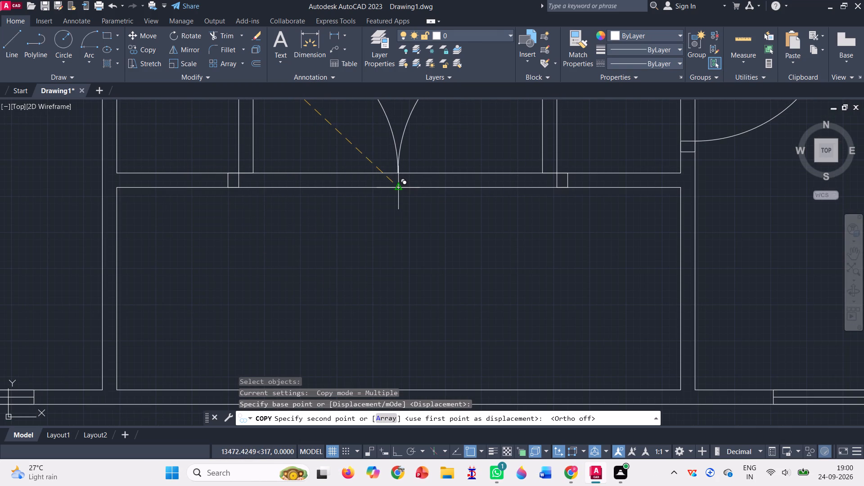
pyautogui.click(398, 190)
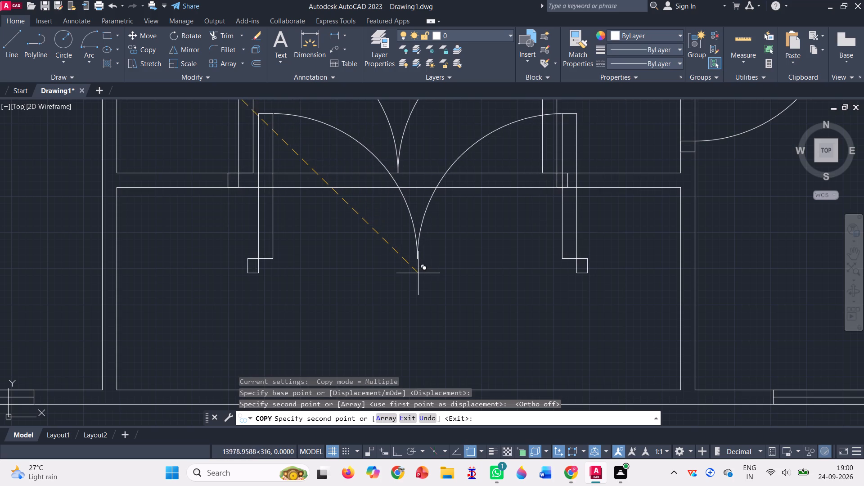
pyautogui.press('`')
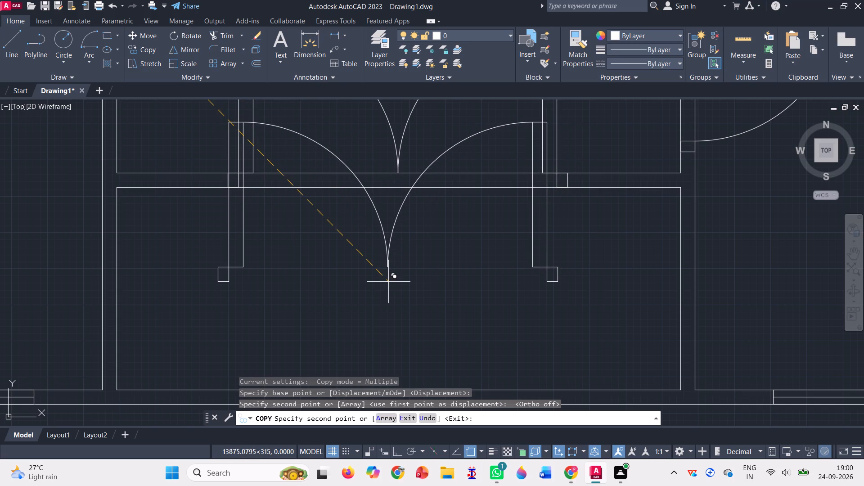
pyautogui.press('Escape')
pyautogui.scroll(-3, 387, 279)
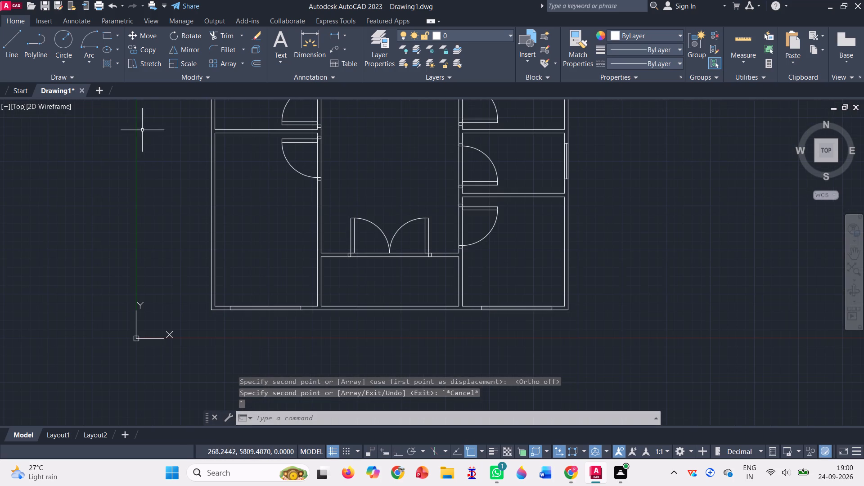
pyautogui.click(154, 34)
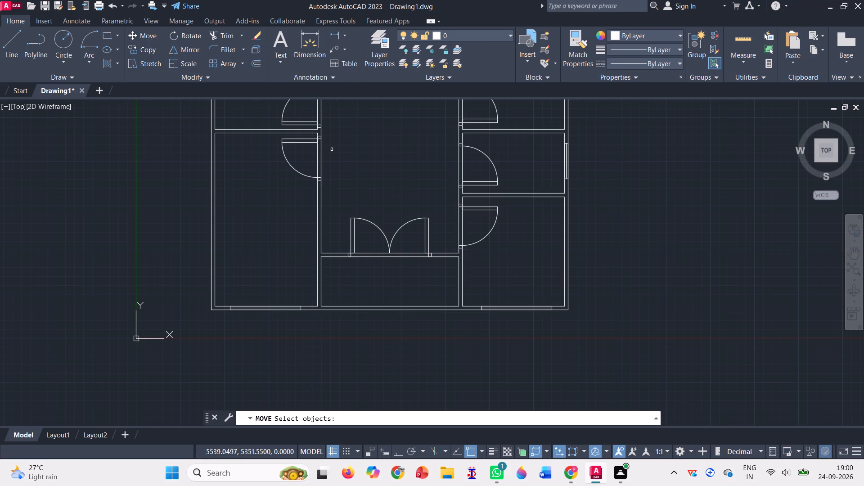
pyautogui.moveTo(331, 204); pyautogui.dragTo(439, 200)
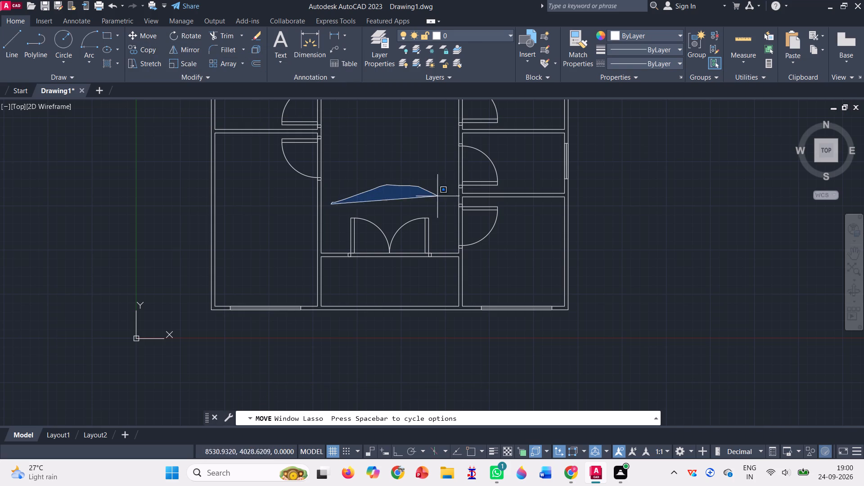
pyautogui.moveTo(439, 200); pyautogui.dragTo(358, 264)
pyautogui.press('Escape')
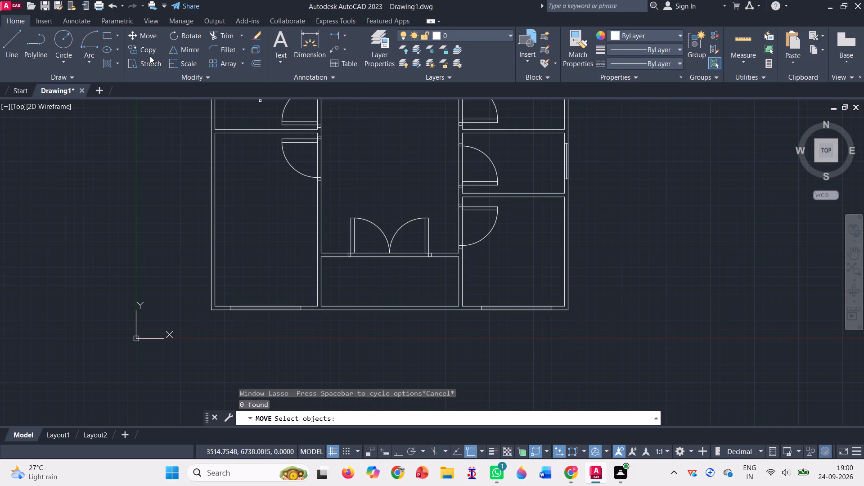
# Move the copied double door together with both lines of its horizontal wall about 650 units straight down from the arcs' meeting point.
pyautogui.click(143, 36)
pyautogui.scroll(3, 369, 213)
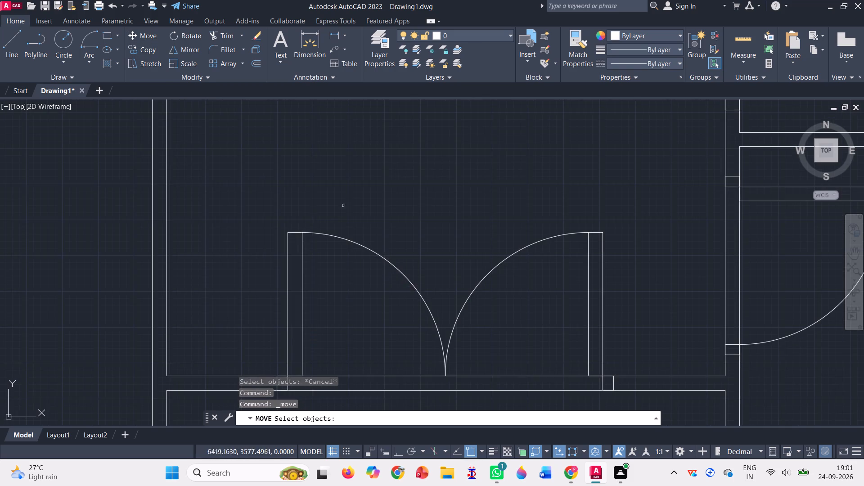
pyautogui.scroll(-2, 352, 198)
pyautogui.scroll(1, 352, 198)
pyautogui.moveTo(298, 218); pyautogui.dragTo(371, 180)
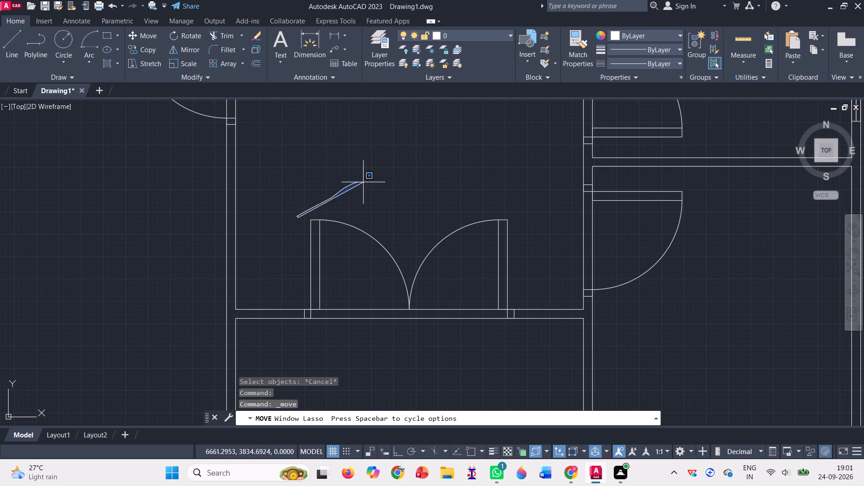
pyautogui.moveTo(371, 180); pyautogui.dragTo(318, 338)
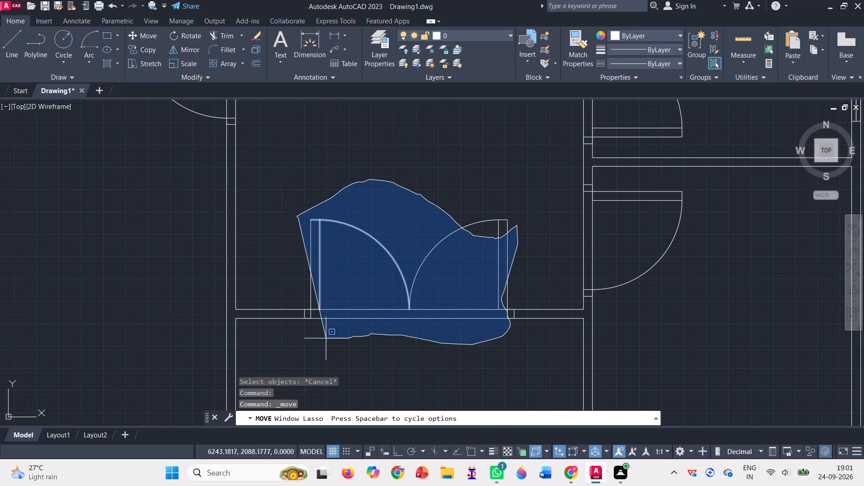
pyautogui.moveTo(318, 338); pyautogui.dragTo(292, 340)
pyautogui.moveTo(415, 198); pyautogui.dragTo(507, 190)
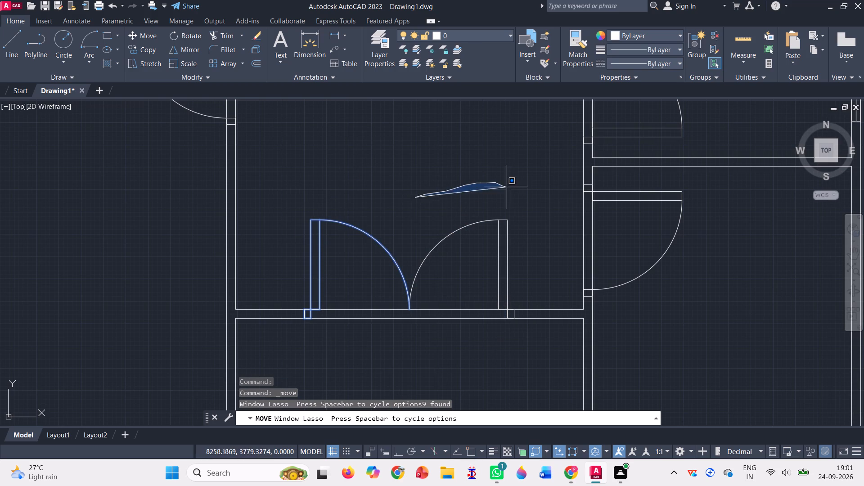
pyautogui.moveTo(507, 190); pyautogui.dragTo(391, 342)
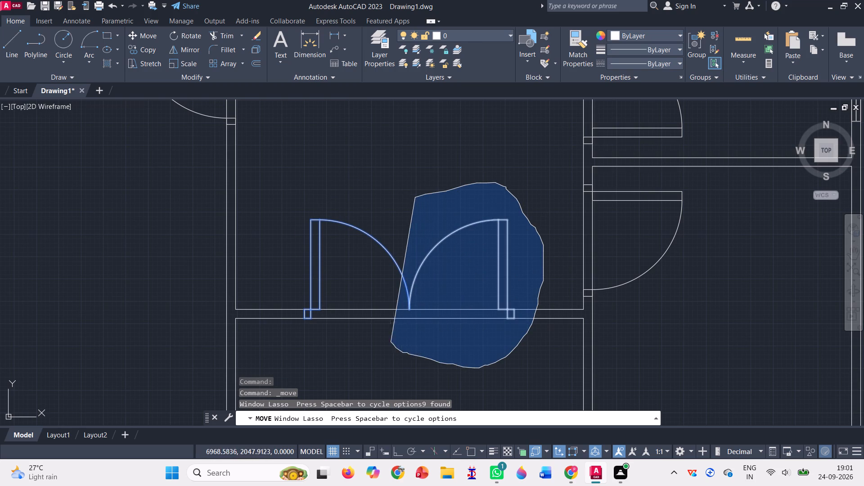
pyautogui.click(423, 308)
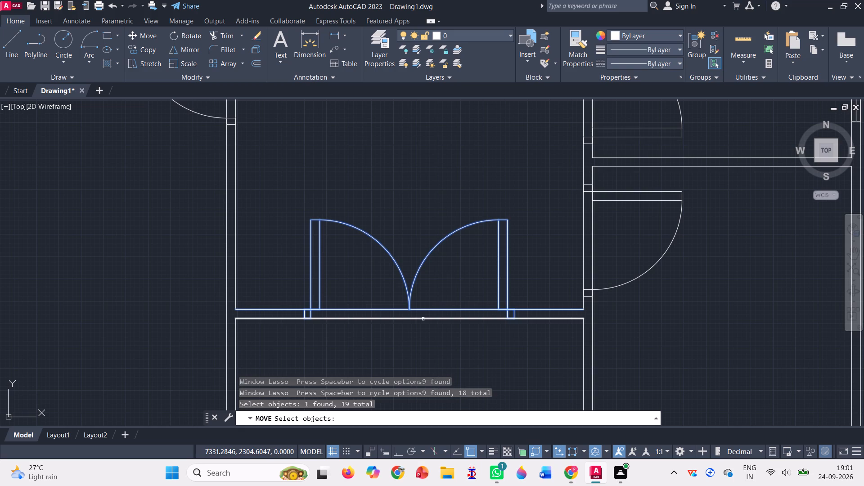
pyautogui.click(423, 319)
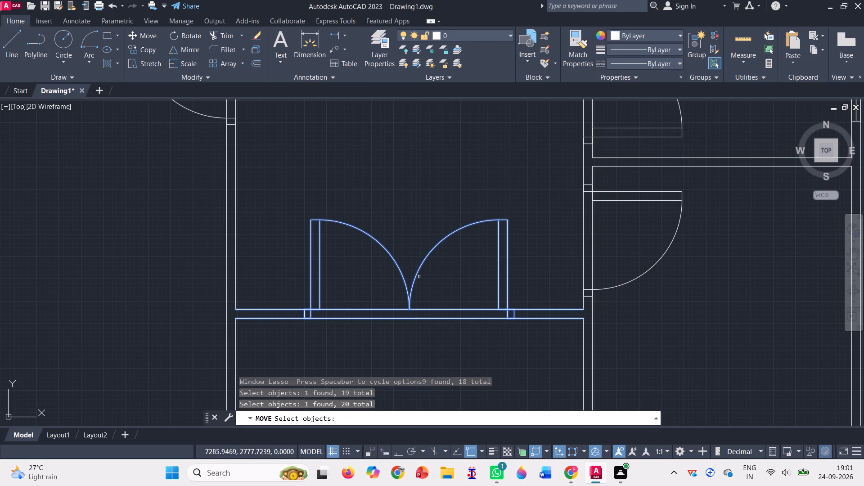
pyautogui.press('Return')
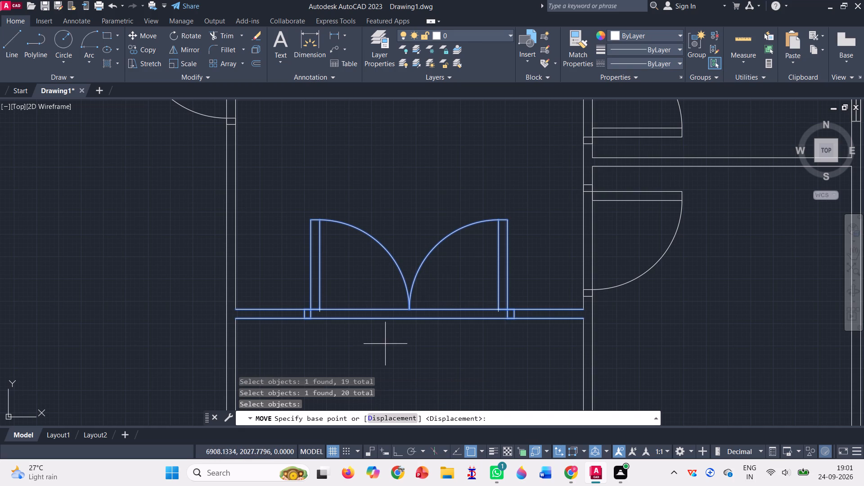
pyautogui.click(411, 310)
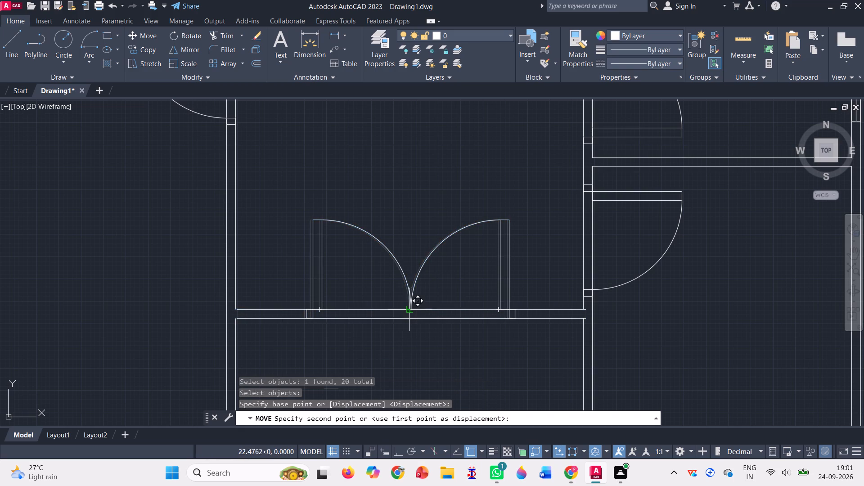
pyautogui.scroll(-3, 420, 302)
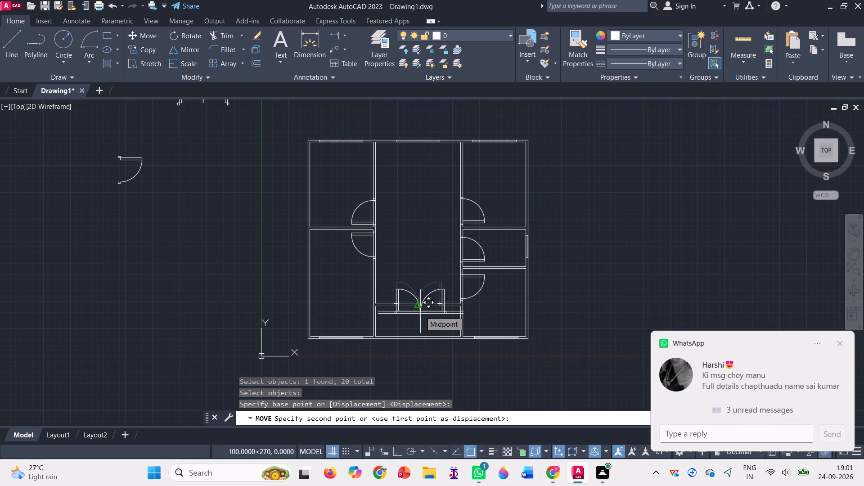
pyautogui.scroll(2, 420, 311)
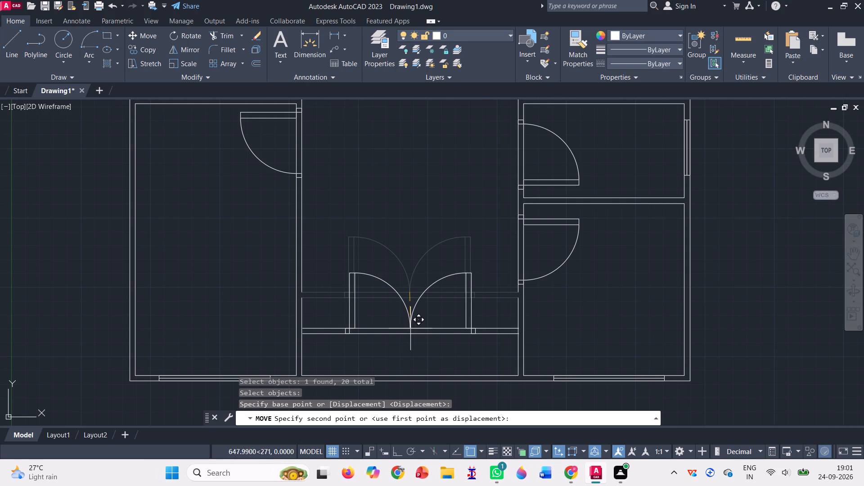
pyautogui.click(410, 328)
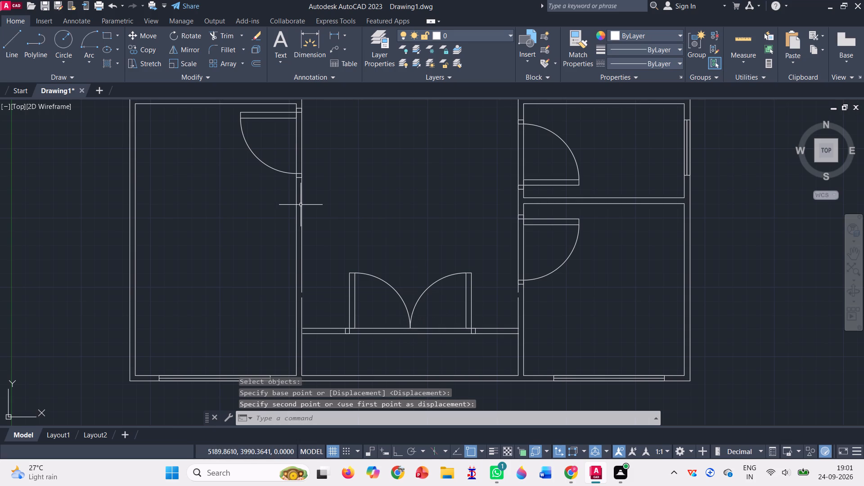
# Draw a line closing the gap in the hall-side face of the west partition wall, at the cross wall's former junction.
pyautogui.click(19, 47)
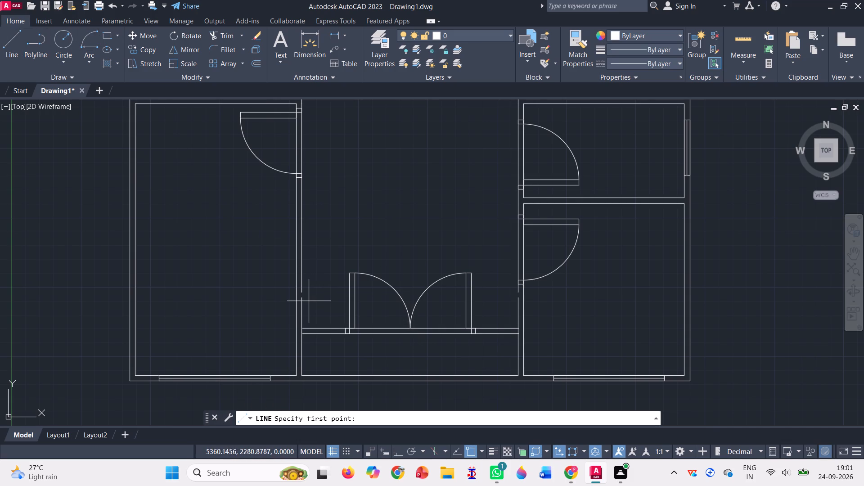
pyautogui.scroll(1, 290, 317)
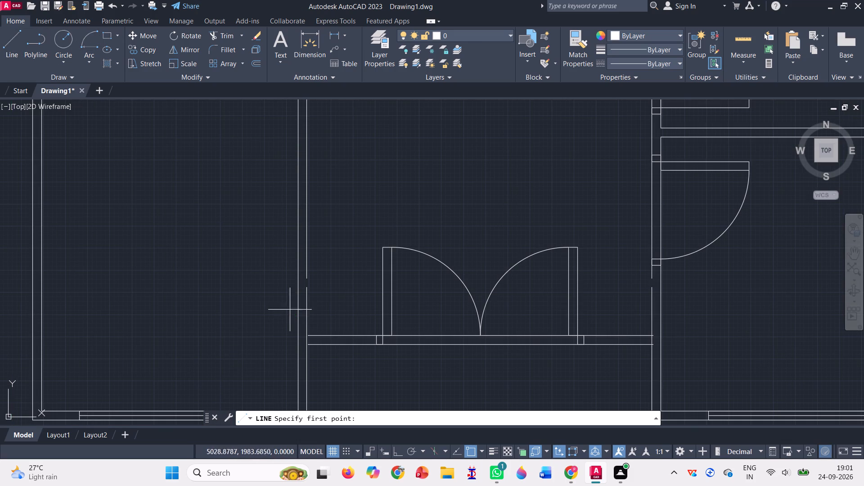
pyautogui.scroll(4, 303, 297)
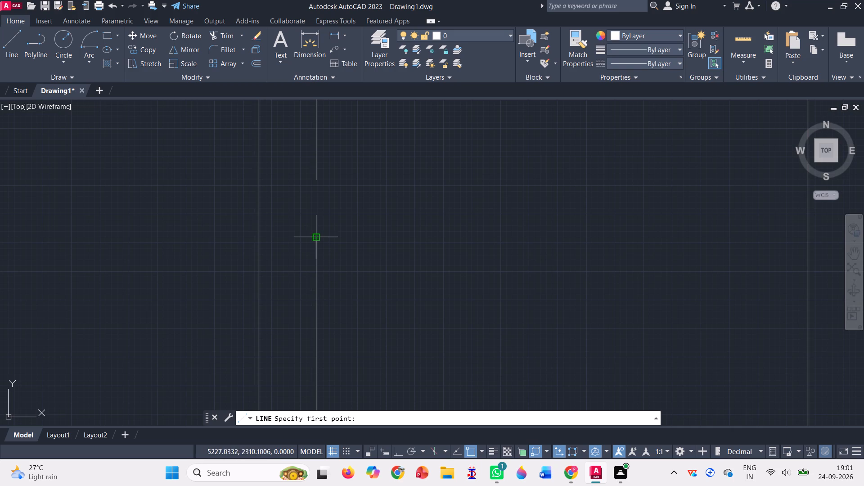
pyautogui.click(316, 236)
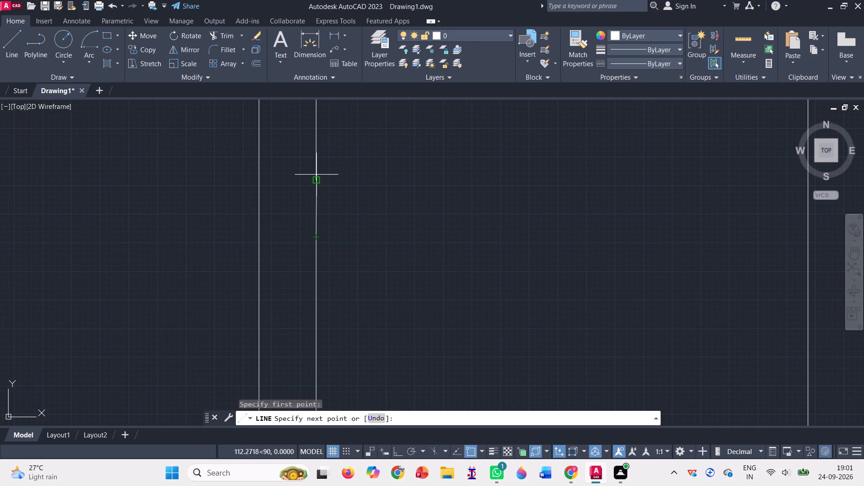
pyautogui.click(316, 175)
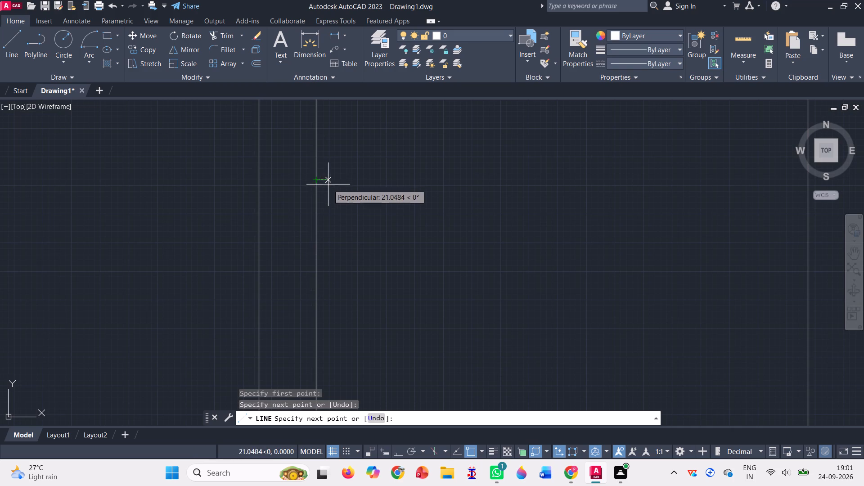
pyautogui.scroll(-2, 318, 189)
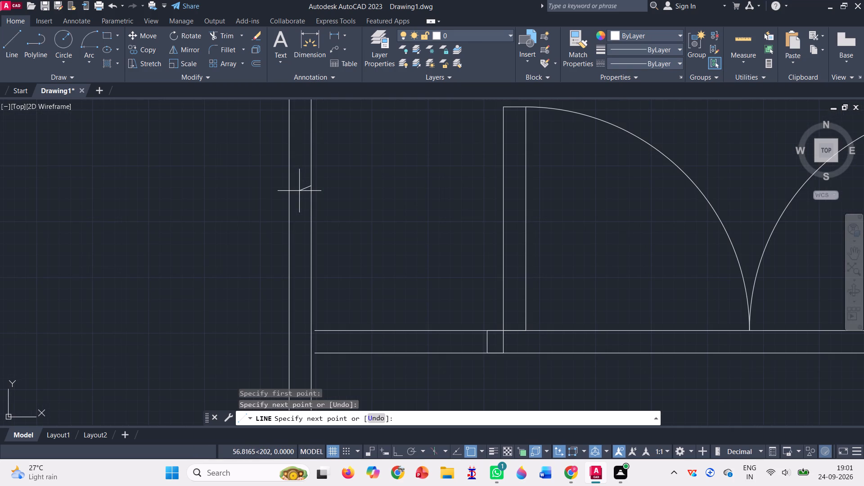
pyautogui.press('Escape')
pyautogui.scroll(-2, 155, 230)
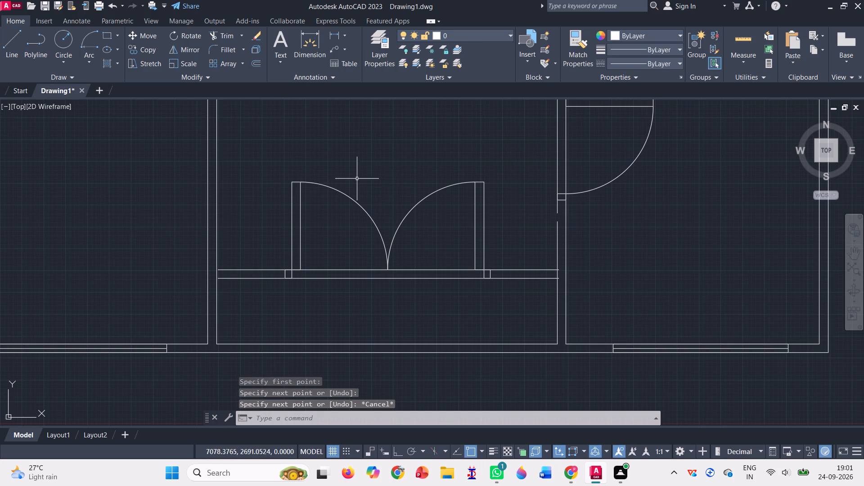
# Draw a line closing the gap in the hall-side face of the east partition wall, below the lower-right room's door.
pyautogui.click(11, 57)
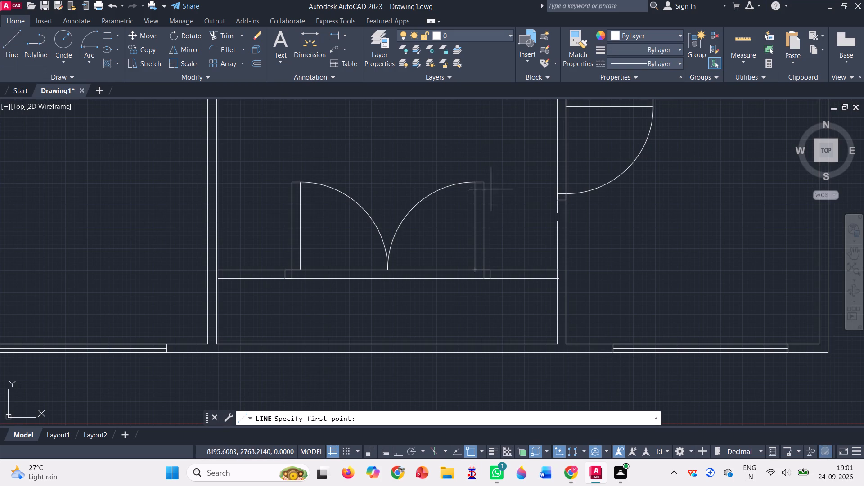
pyautogui.scroll(3, 525, 215)
pyautogui.scroll(1, 619, 221)
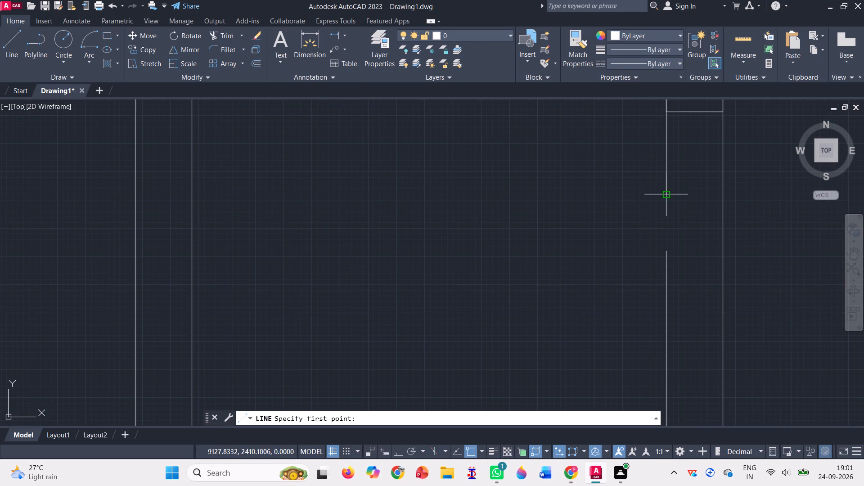
pyautogui.click(666, 193)
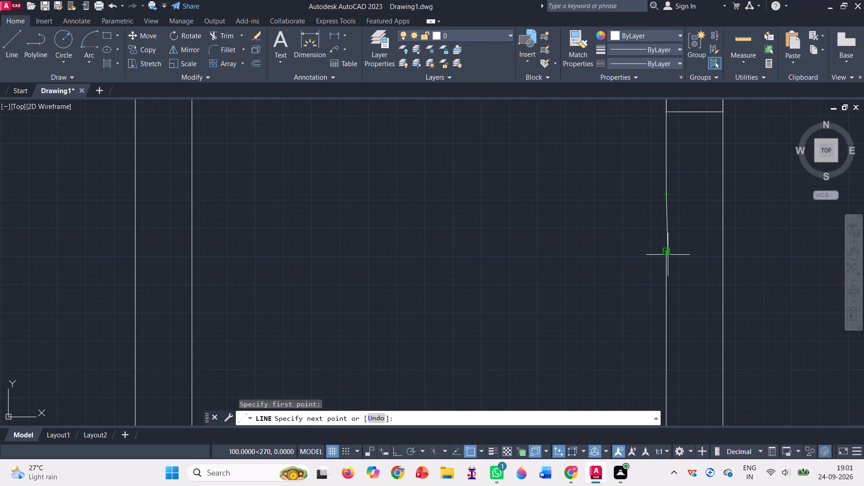
pyautogui.click(668, 255)
pyautogui.press('Escape')
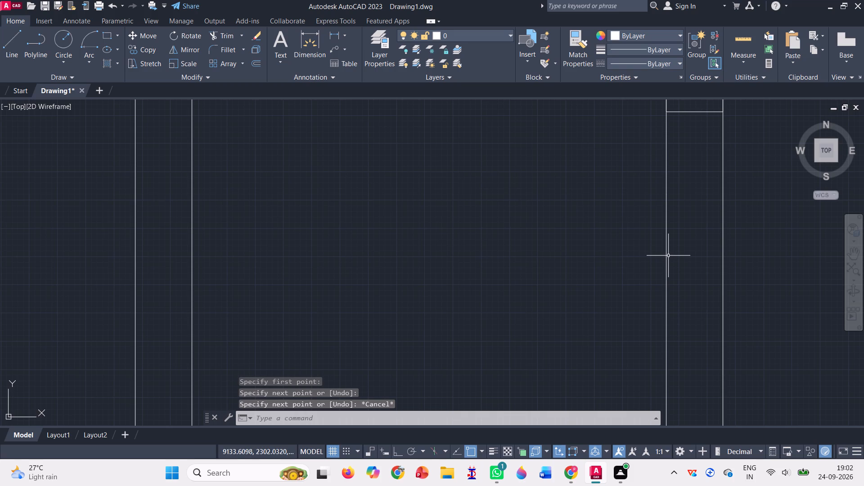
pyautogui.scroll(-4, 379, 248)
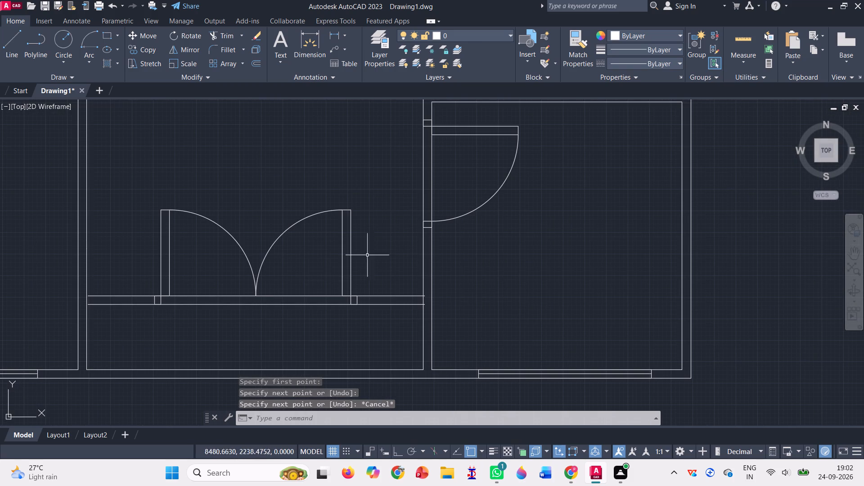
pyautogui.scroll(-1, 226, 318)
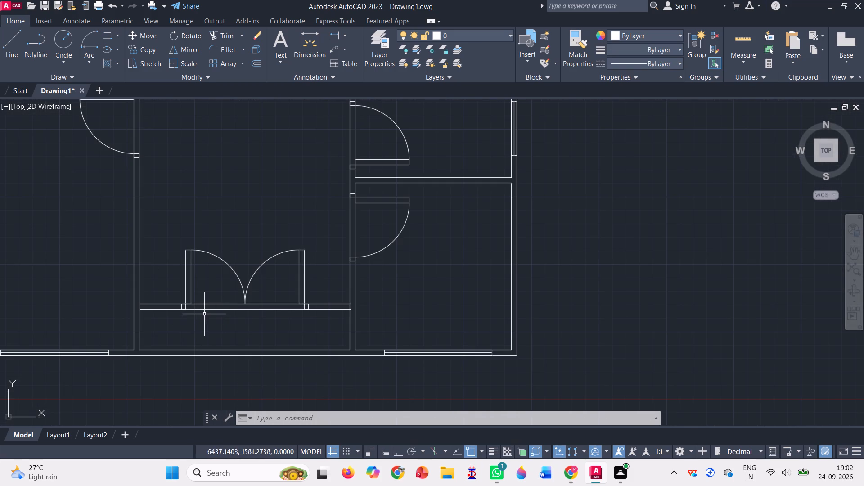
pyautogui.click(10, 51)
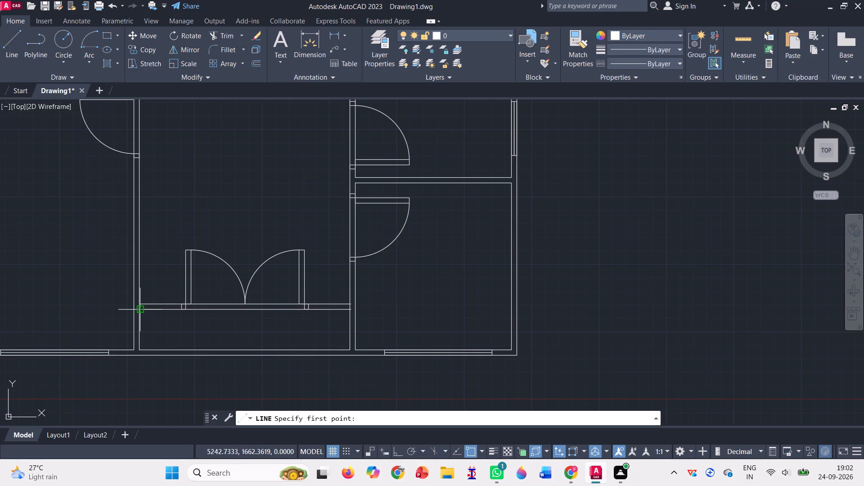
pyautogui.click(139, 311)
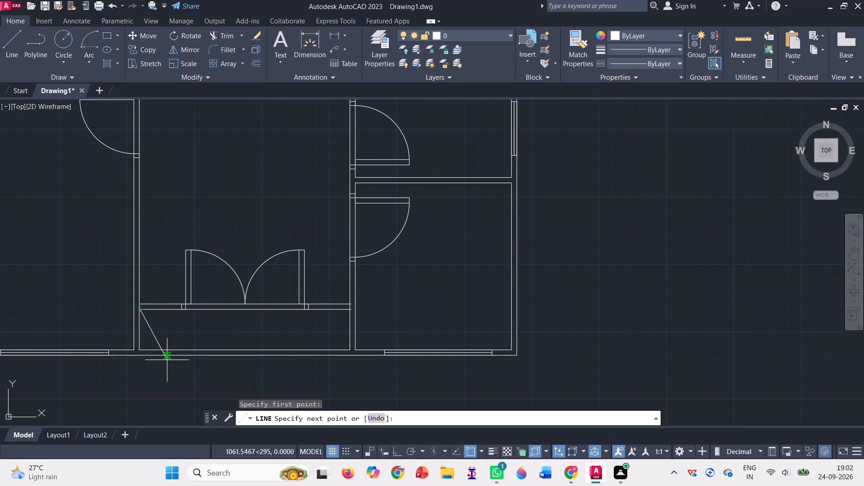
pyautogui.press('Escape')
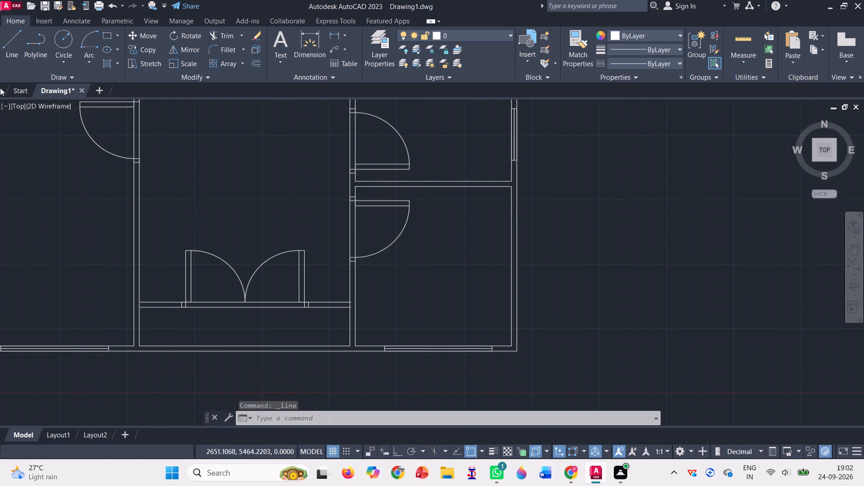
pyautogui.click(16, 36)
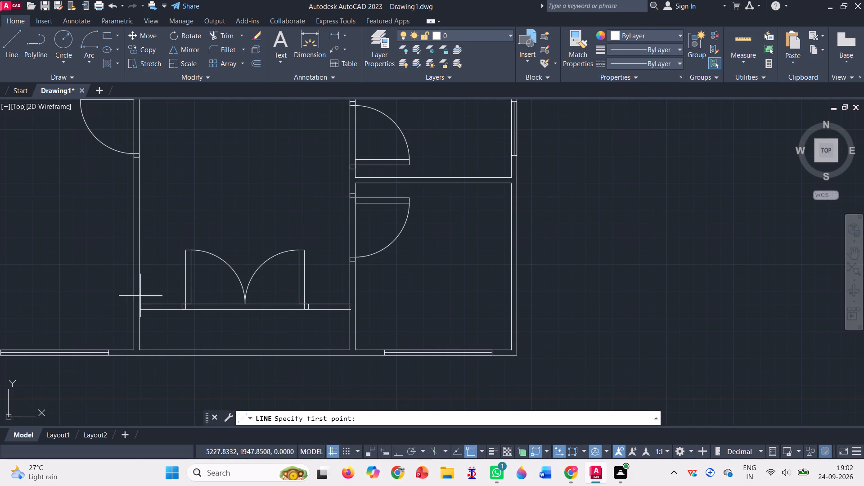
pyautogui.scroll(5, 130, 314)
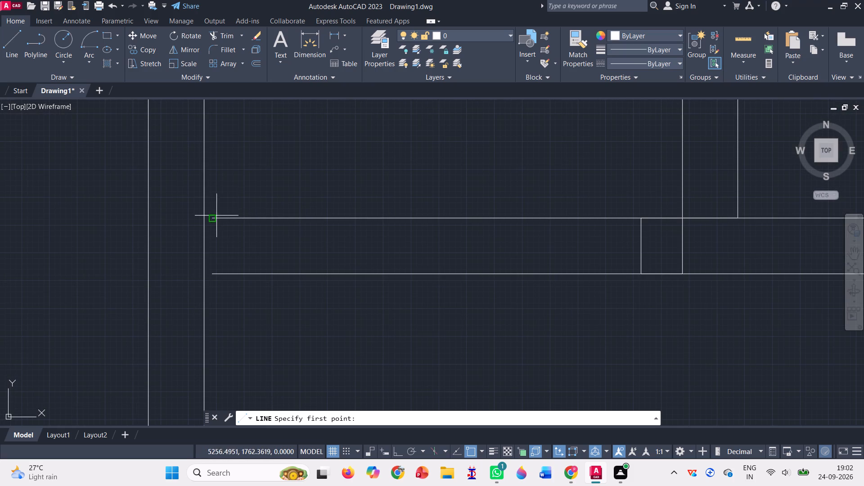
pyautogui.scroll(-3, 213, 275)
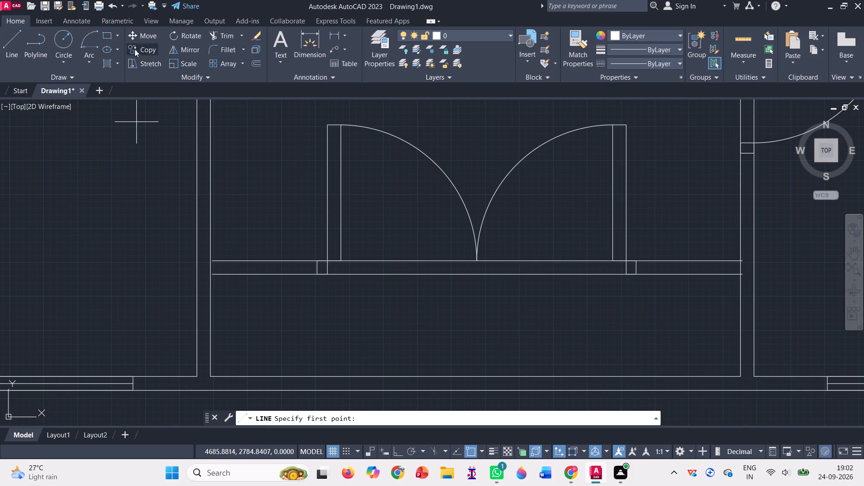
# With Ortho on, move the double door and both its wall lines about 15 units left onto the west partition's hall-side face.
pyautogui.click(136, 33)
pyautogui.moveTo(288, 136); pyautogui.dragTo(297, 131)
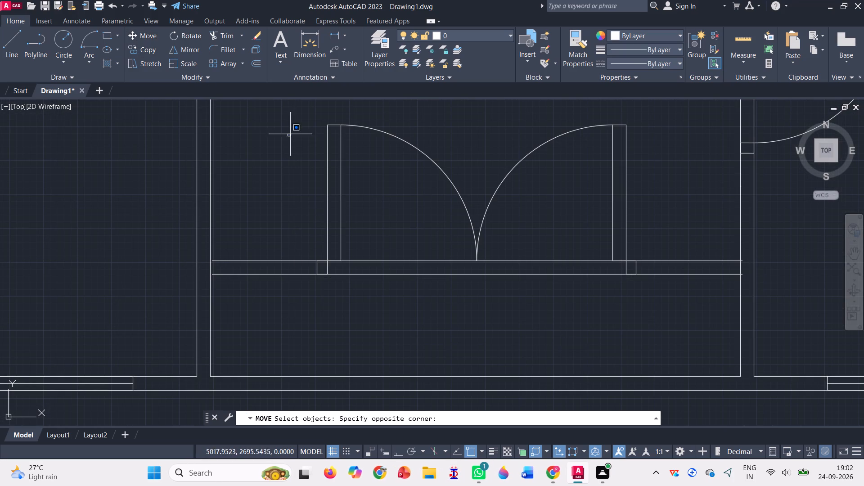
pyautogui.moveTo(297, 131); pyautogui.dragTo(690, 274)
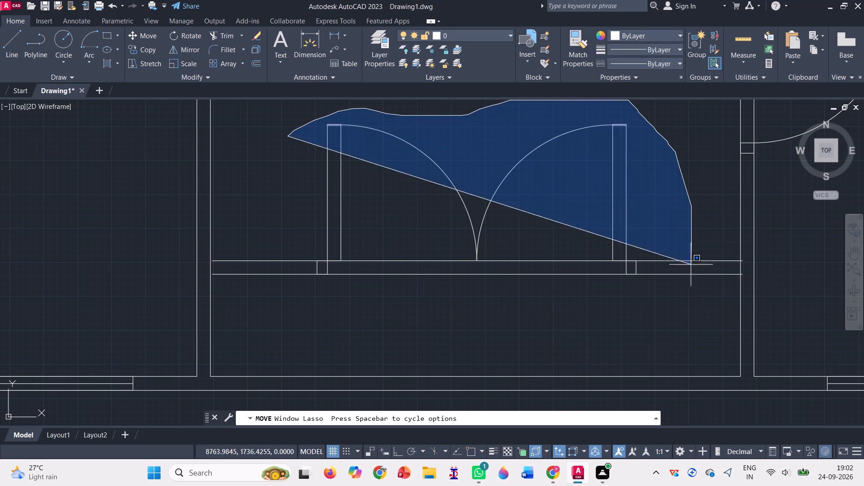
pyautogui.moveTo(690, 274); pyautogui.dragTo(283, 301)
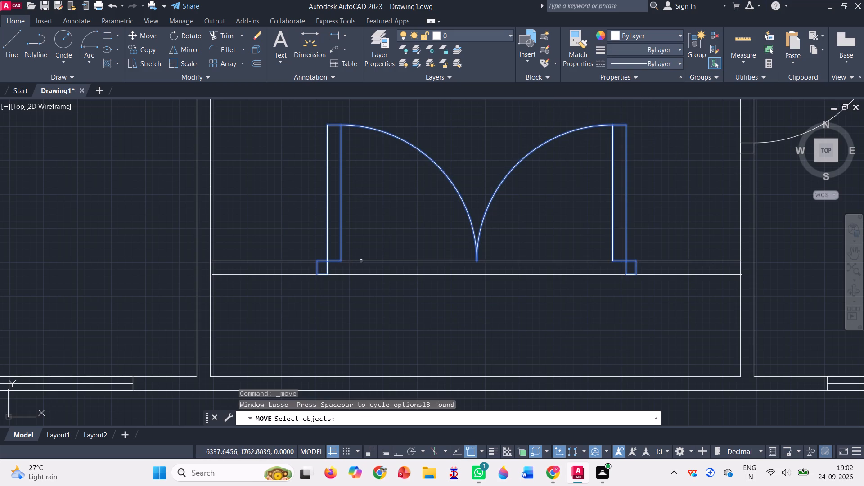
pyautogui.click(361, 261)
pyautogui.click(355, 274)
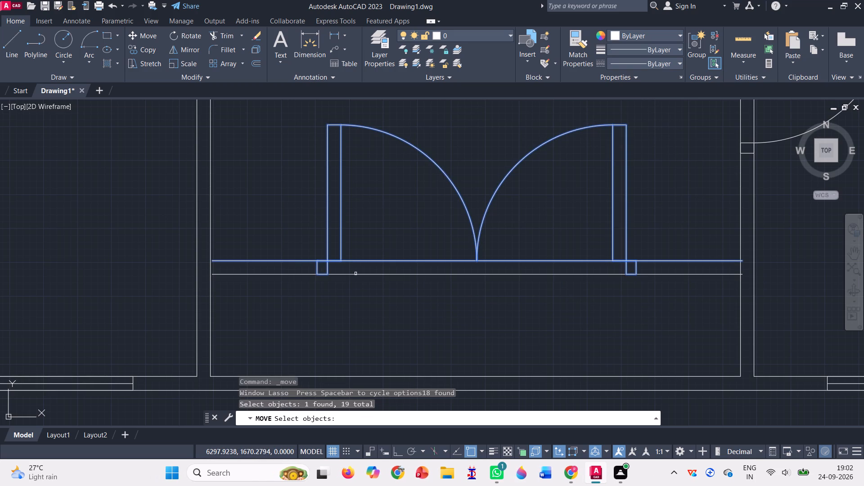
pyautogui.press('Return')
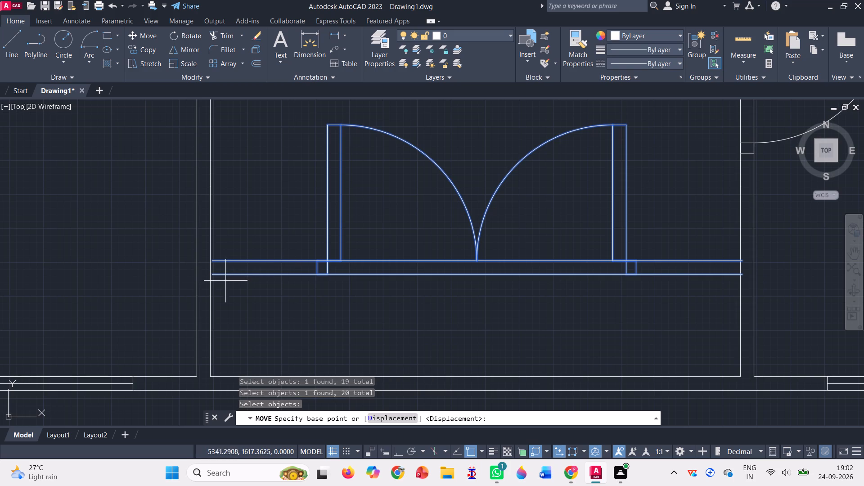
pyautogui.scroll(4, 216, 281)
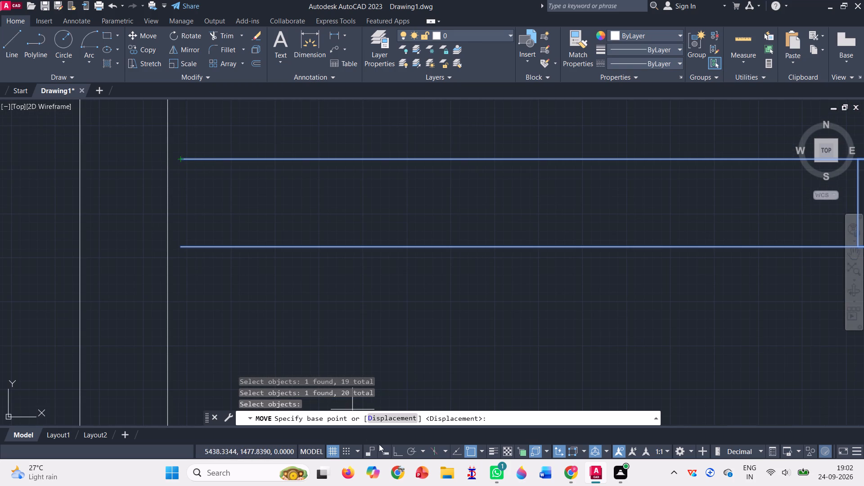
pyautogui.click(401, 450)
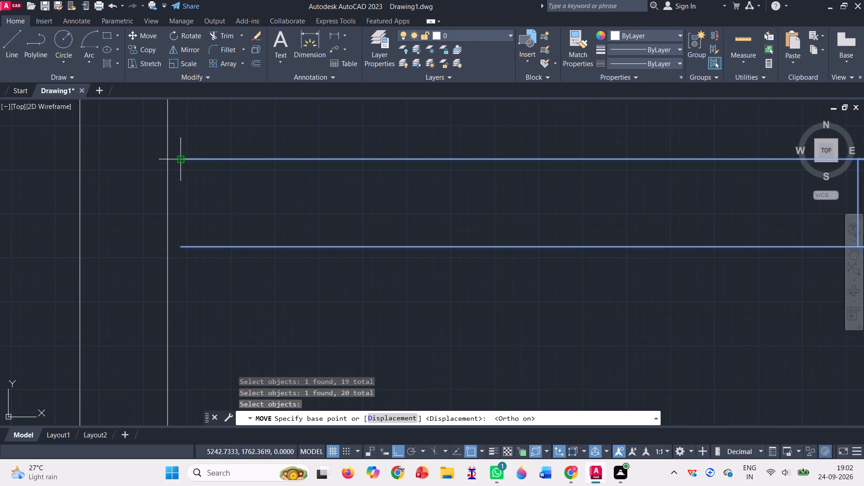
pyautogui.click(182, 160)
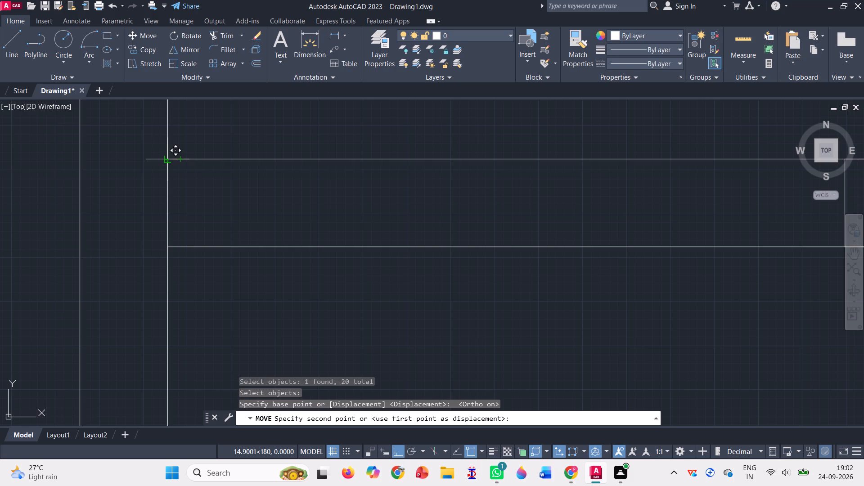
pyautogui.click(170, 160)
# Draw an outline from the double-door wall's upper-left junction: 50 and 1500 units straight down, followed by 4000 units to the right.
pyautogui.scroll(-2, 216, 231)
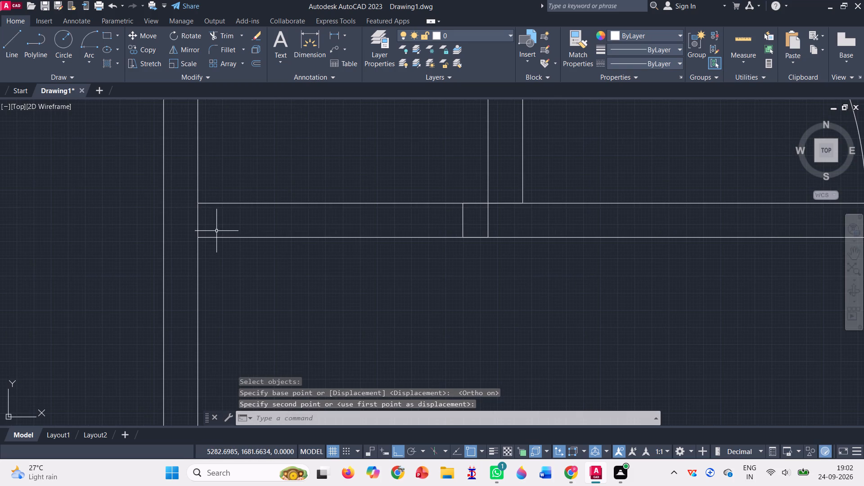
pyautogui.scroll(-3, 216, 231)
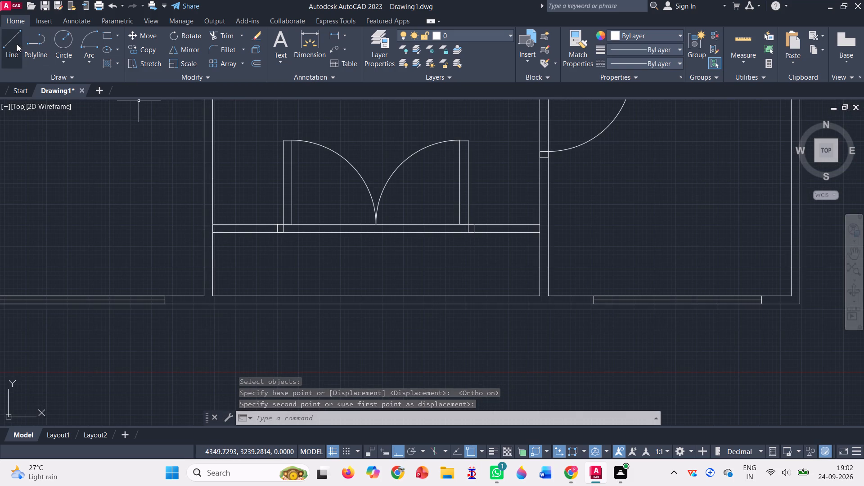
pyautogui.click(2, 42)
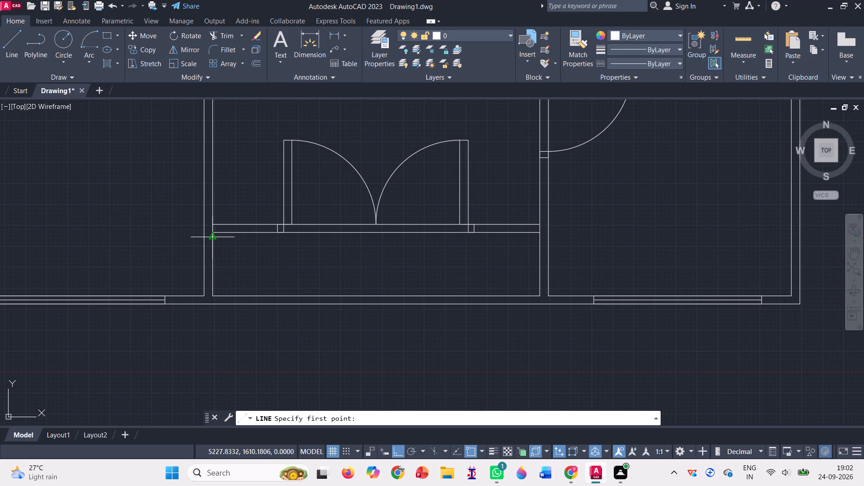
pyautogui.scroll(3, 214, 231)
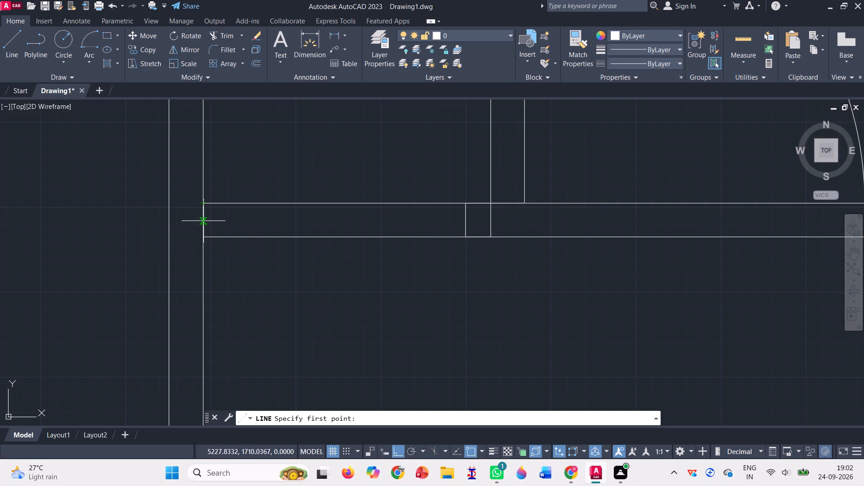
pyautogui.click(205, 203)
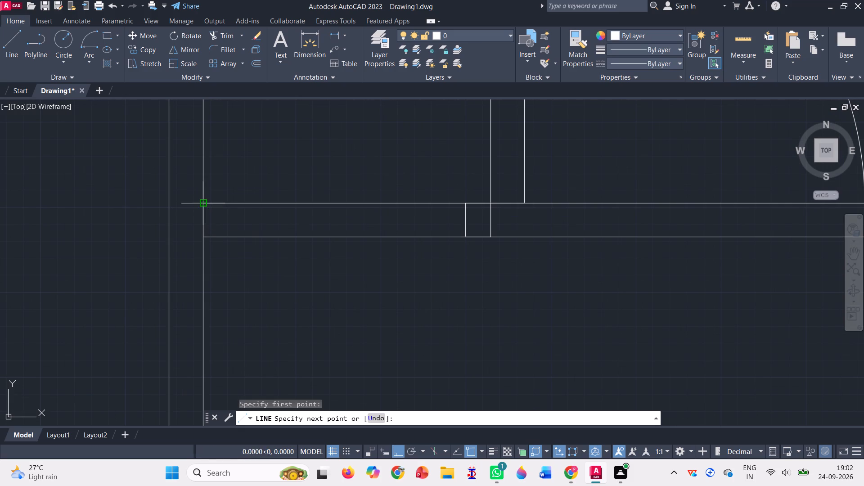
pyautogui.scroll(-2, 98, 389)
pyautogui.scroll(1, 98, 388)
pyautogui.scroll(-4, 254, 229)
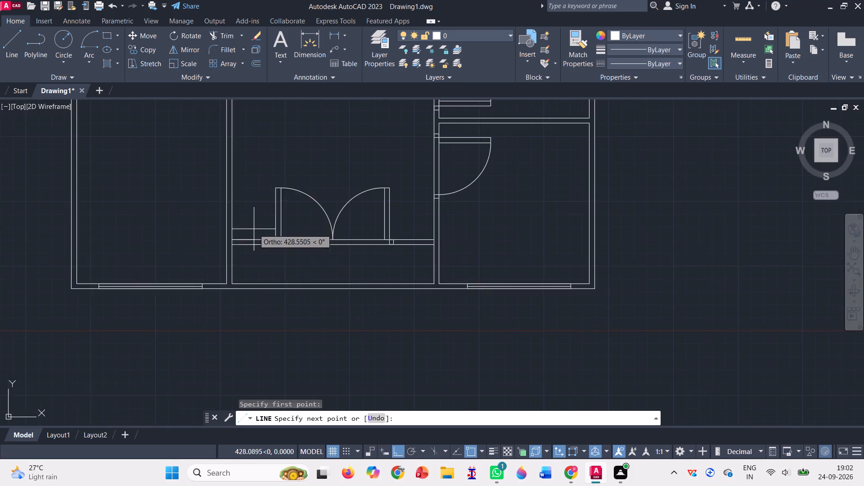
pyautogui.write('50')
pyautogui.press('Return')
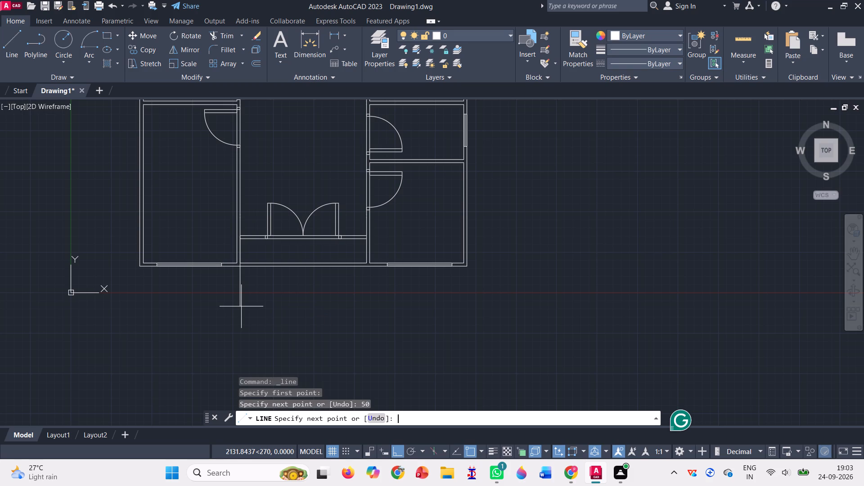
pyautogui.write('1500')
pyautogui.press('Return')
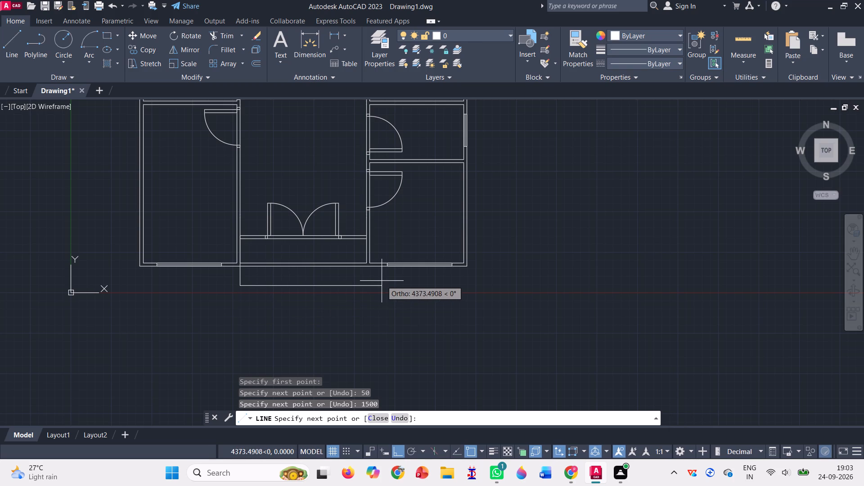
pyautogui.write('4000')
pyautogui.press('Return')
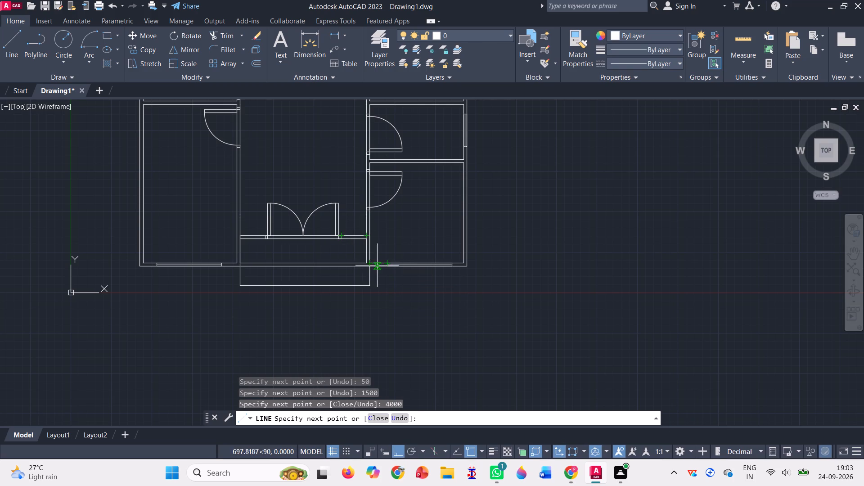
# Continue the outline up to the outer wall's inner face, across the east partition, and down its hall-side face to the projection's bottom edge.
pyautogui.scroll(4, 372, 263)
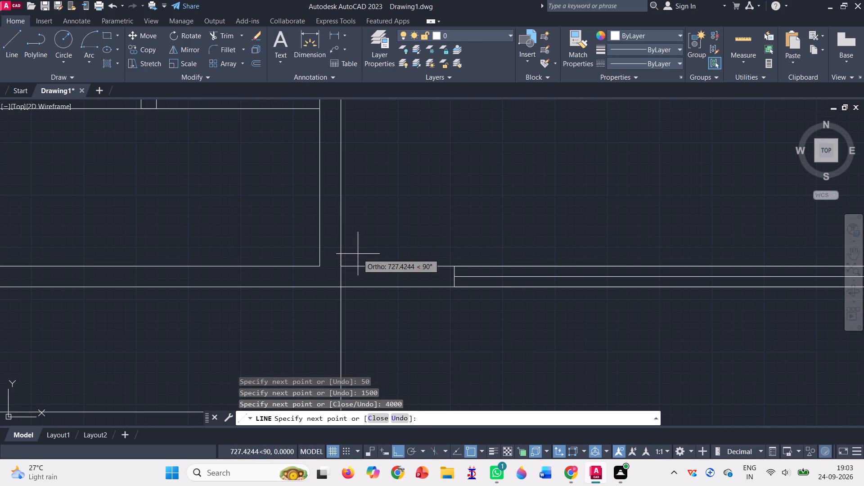
pyautogui.click(343, 263)
pyautogui.scroll(-4, 355, 243)
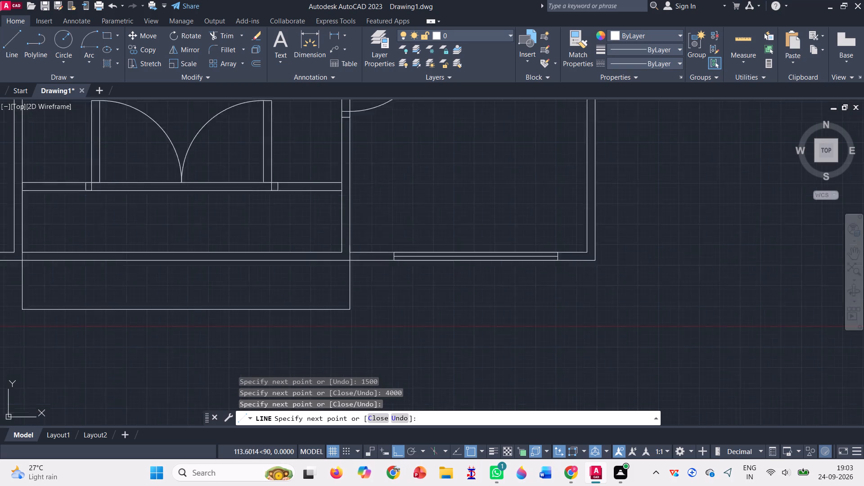
pyautogui.scroll(5, 352, 245)
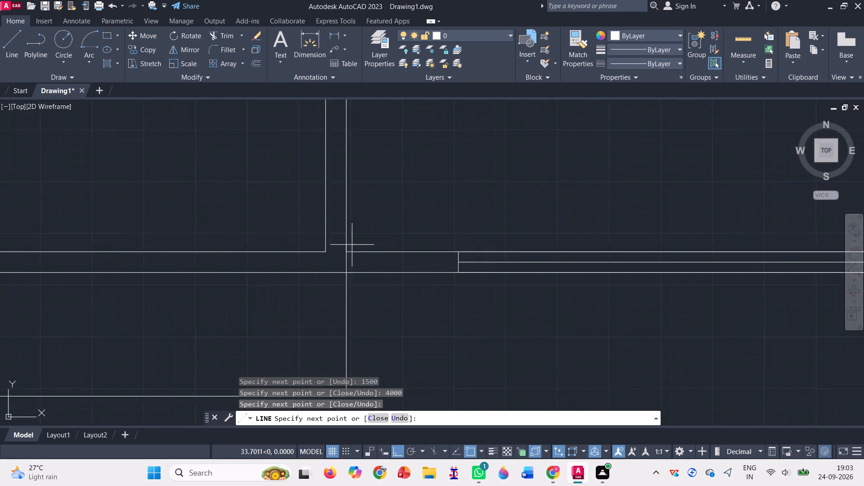
pyautogui.click(307, 255)
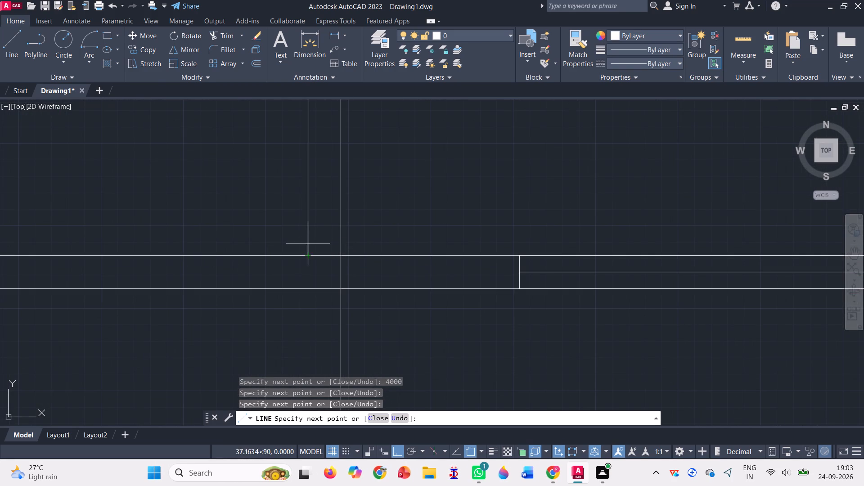
pyautogui.scroll(-5, 310, 236)
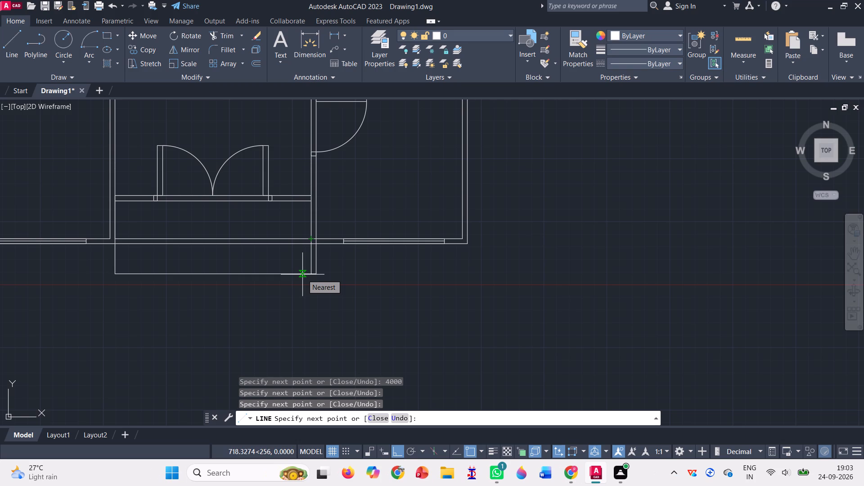
pyautogui.scroll(5, 299, 280)
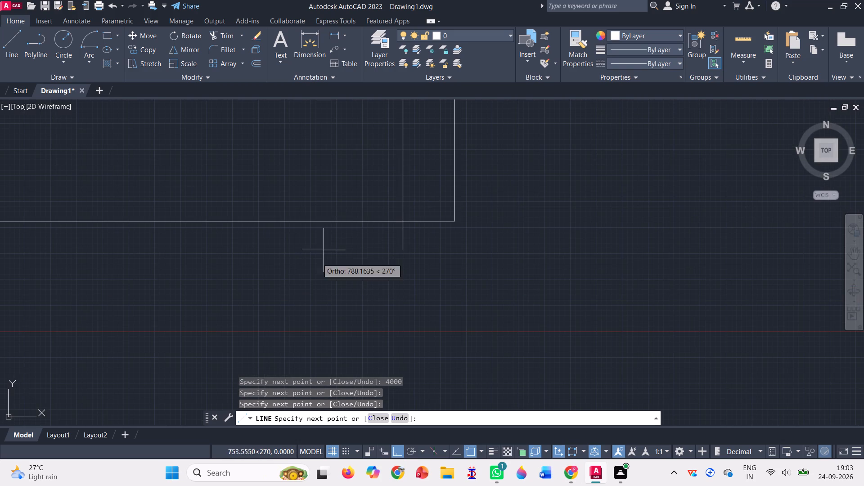
pyautogui.click(401, 221)
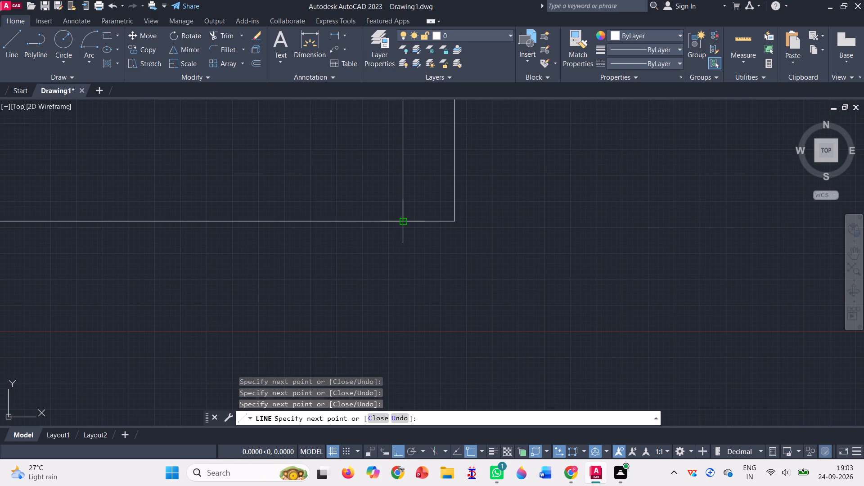
# Extend the projection's bottom edge past the west partition, and draw that partition's room-side face about 845 units down across it.
pyautogui.scroll(-4, 389, 238)
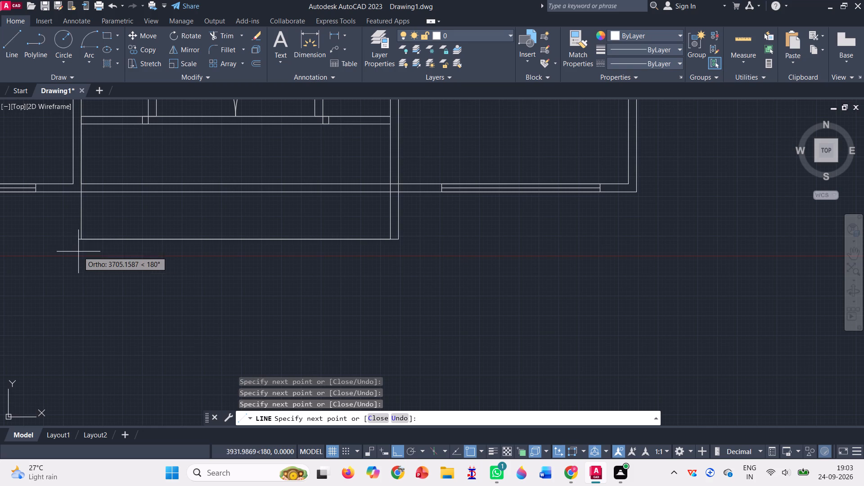
pyautogui.click(71, 247)
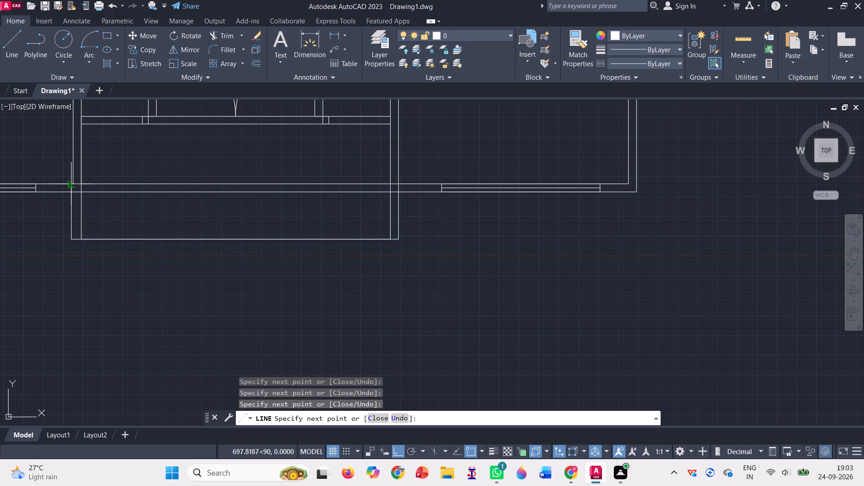
pyautogui.press('Escape')
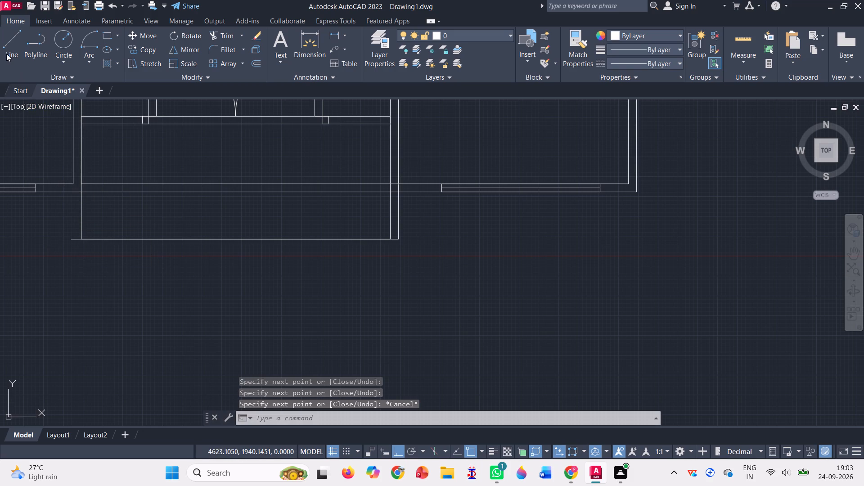
pyautogui.click(6, 54)
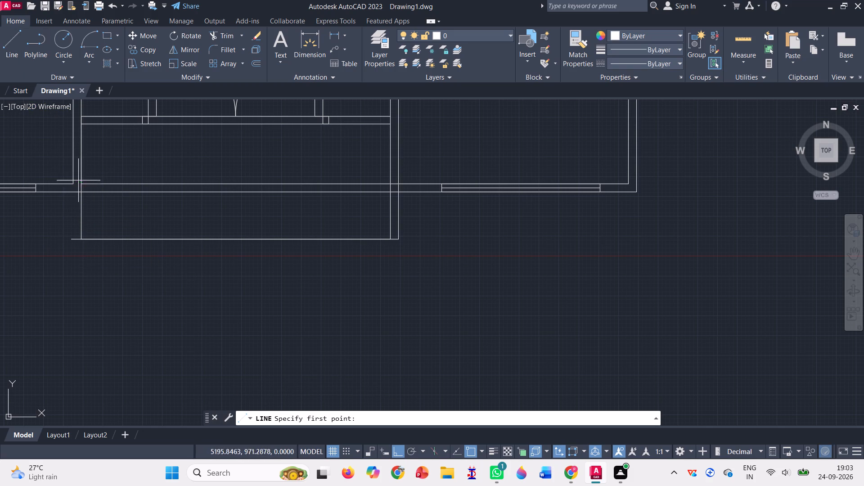
pyautogui.click(71, 187)
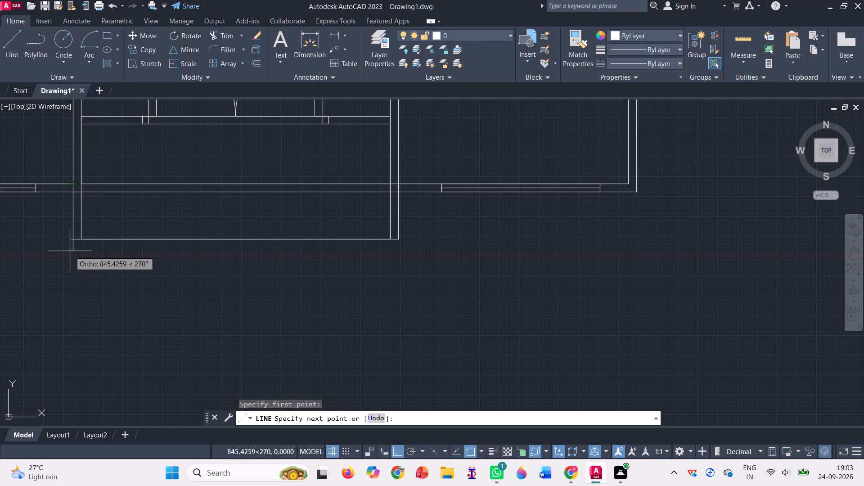
pyautogui.click(70, 251)
pyautogui.press('Escape')
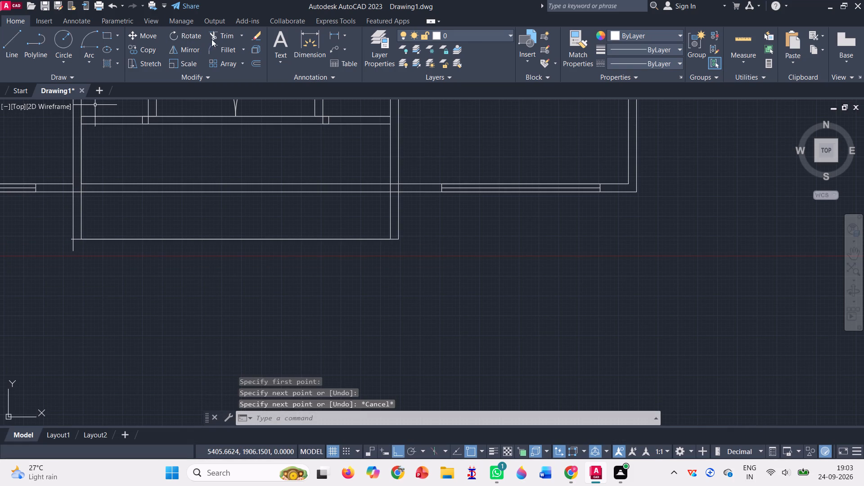
# Trim the overshooting line ends at the projection's lower-left outer corner.
pyautogui.click(224, 31)
pyautogui.scroll(1, 55, 259)
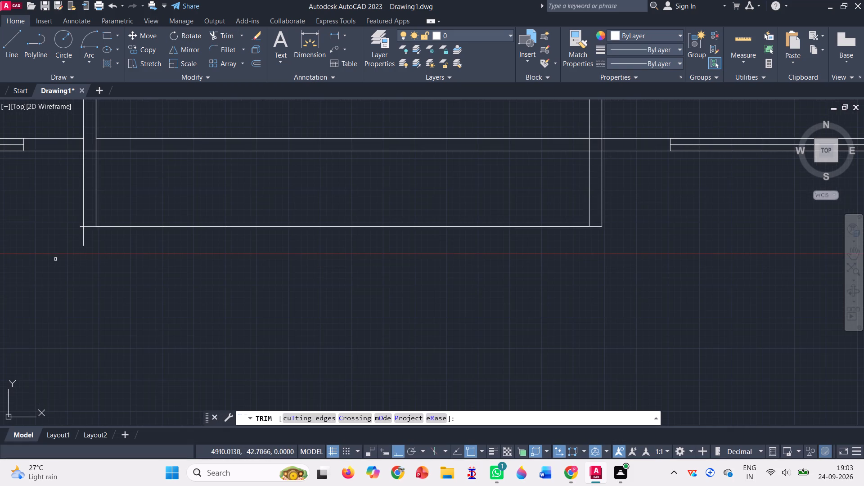
pyautogui.scroll(6, 58, 251)
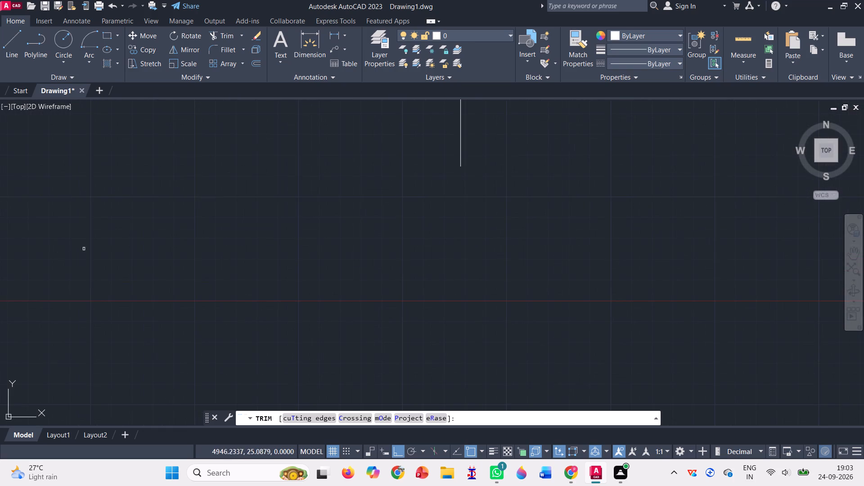
pyautogui.scroll(-3, 84, 249)
pyautogui.scroll(2, 160, 146)
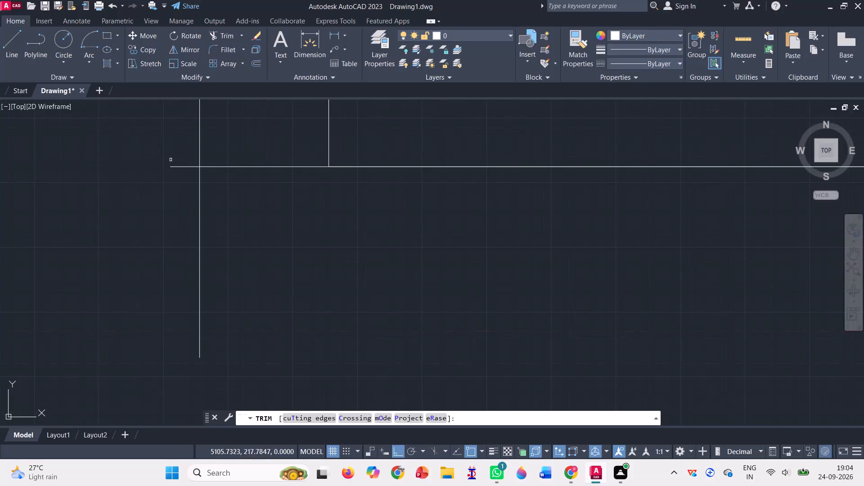
pyautogui.moveTo(174, 155); pyautogui.dragTo(231, 249)
pyautogui.scroll(-4, 127, 269)
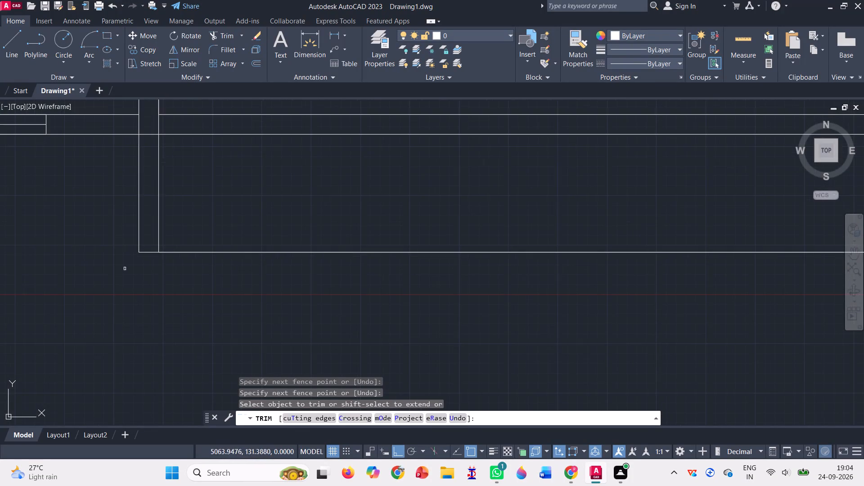
# Trim away the bottom outer wall's two lines between the west and east partitions.
pyautogui.scroll(-3, 125, 267)
pyautogui.scroll(2, 161, 219)
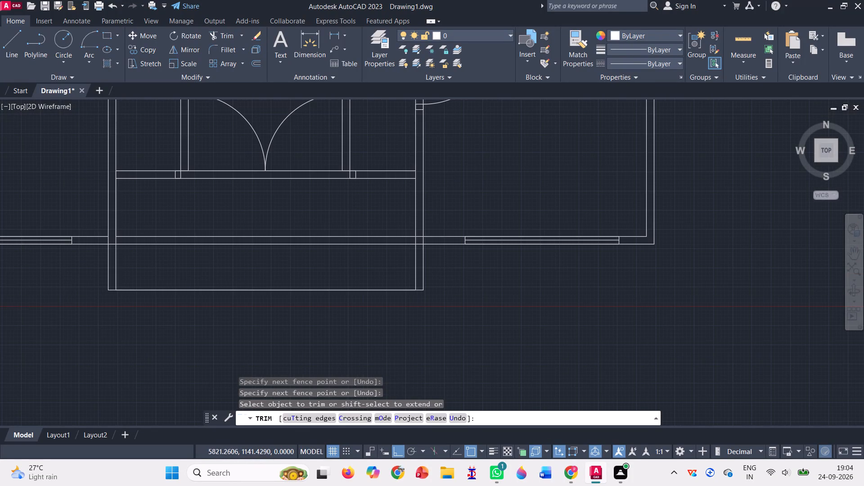
pyautogui.moveTo(161, 219); pyautogui.dragTo(160, 268)
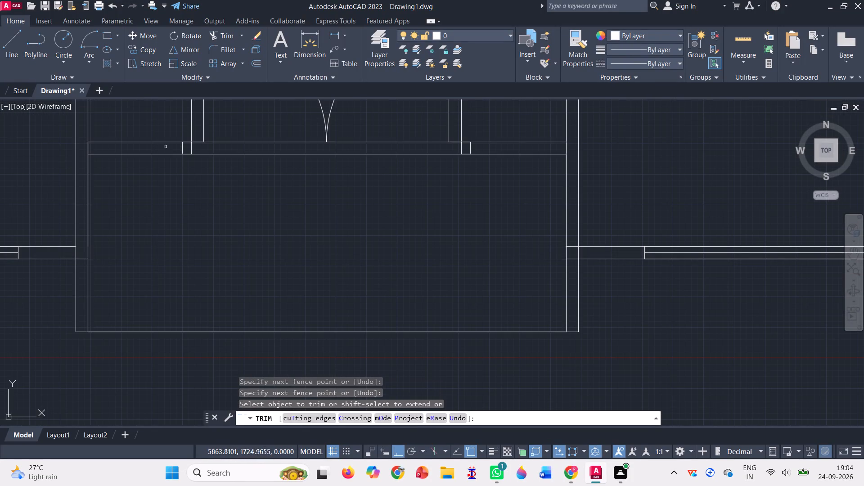
# From the projection's lower-left outer corner, draw a line 100 units up and 4100 units right to its east outer side.
pyautogui.click(17, 48)
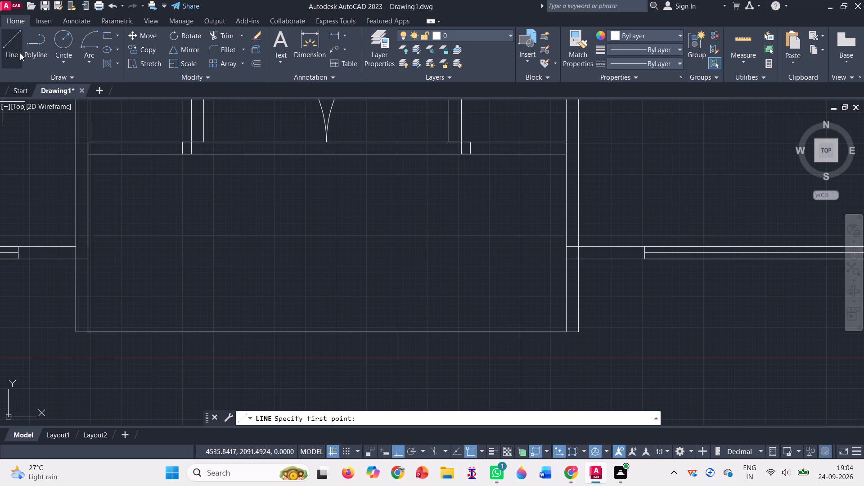
pyautogui.click(72, 329)
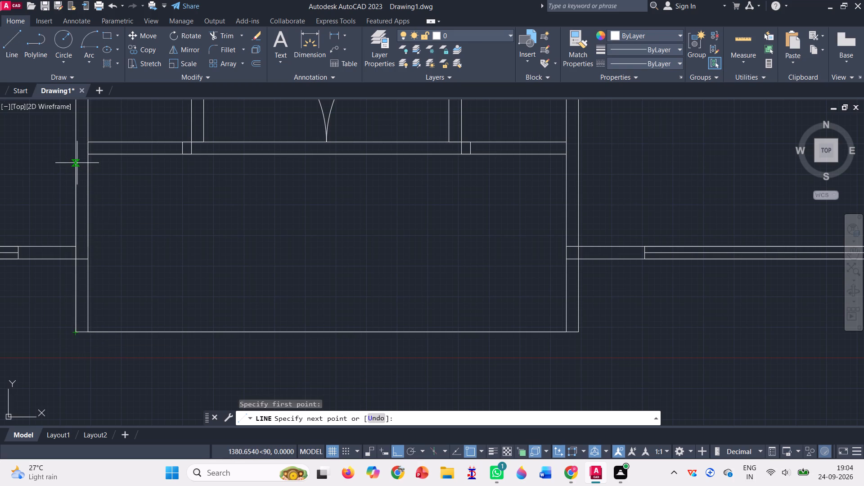
pyautogui.write('100')
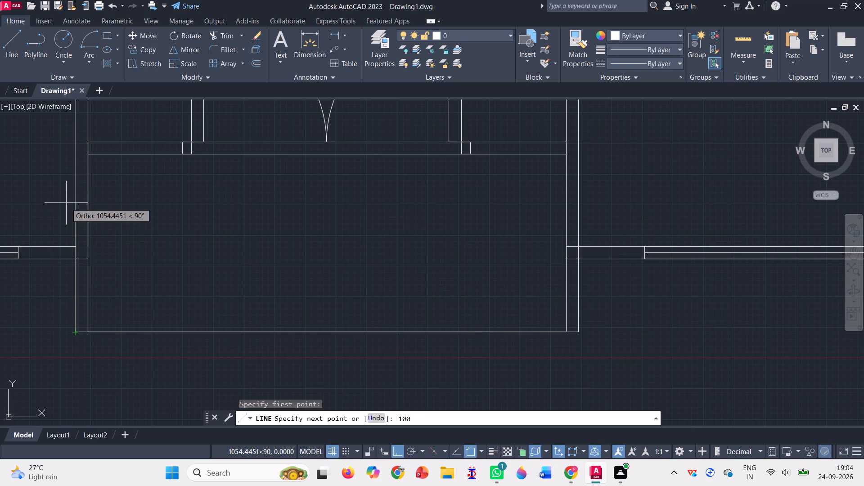
pyautogui.write('100')
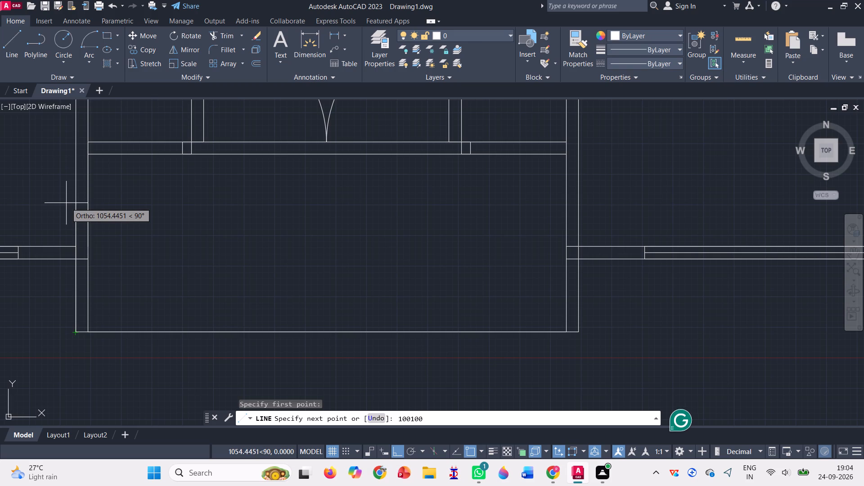
pyautogui.press('BackSpace')
pyautogui.press('BackSpace')
pyautogui.press('BackSpace')
pyautogui.press('Return')
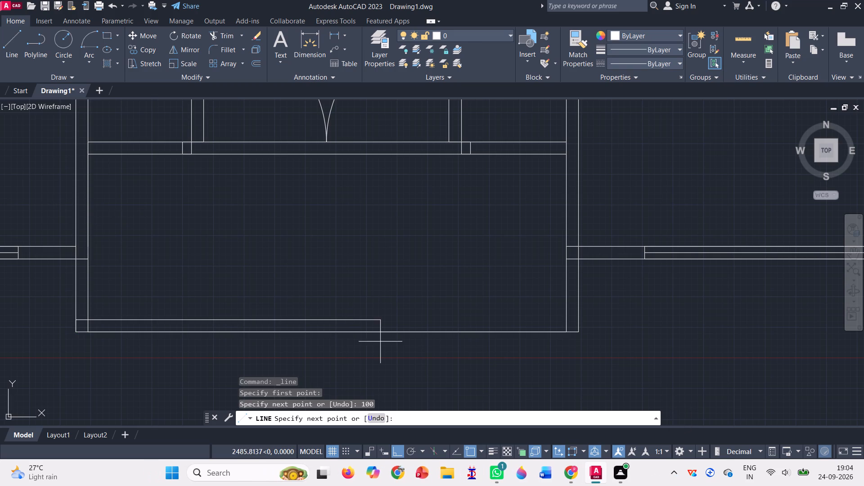
pyautogui.click(580, 320)
pyautogui.press('Escape')
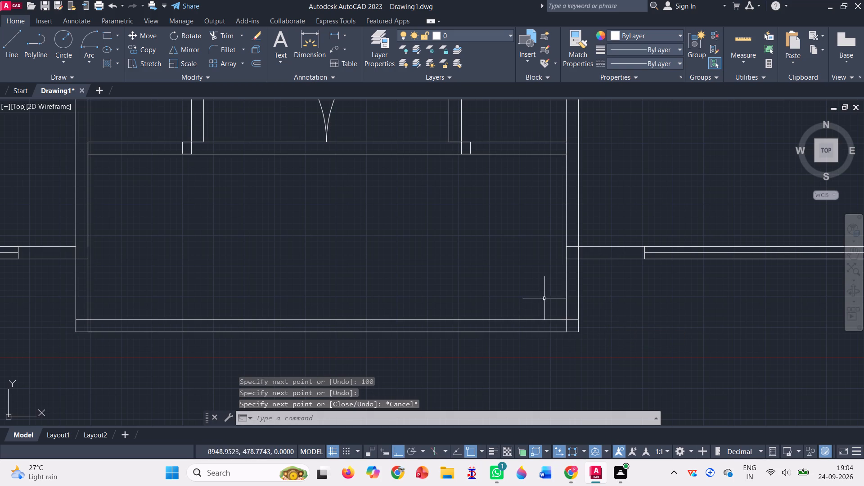
# Trim the west partition's room-side line where it crosses the bottom outer wall.
pyautogui.click(223, 37)
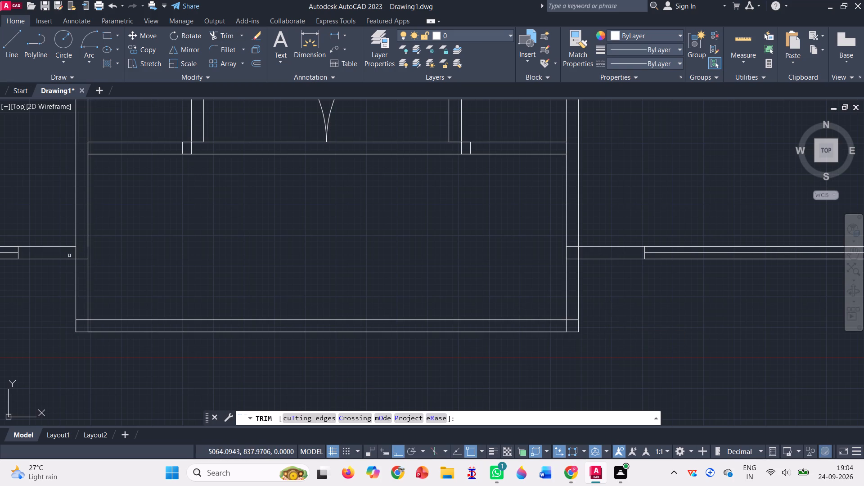
pyautogui.moveTo(69, 254); pyautogui.dragTo(75, 251)
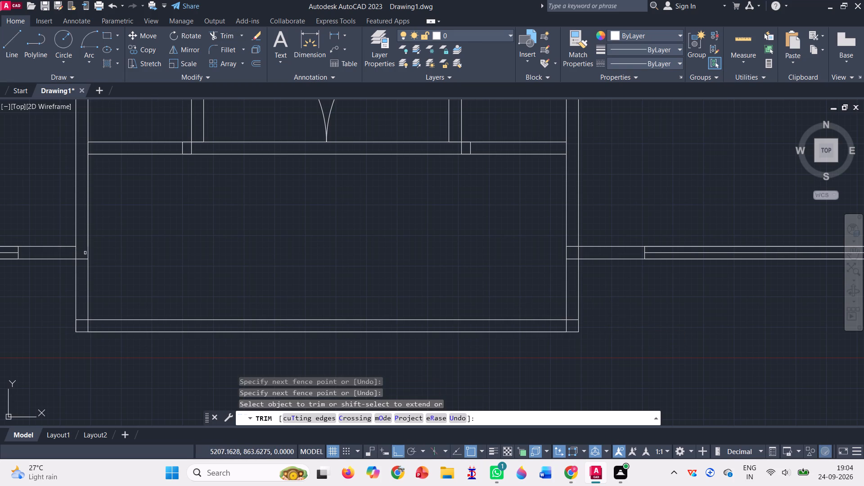
pyautogui.click(81, 255)
# Trim the overlapping wall lines at the projection's two bottom corners to leave clean inner corners.
pyautogui.scroll(5, 76, 336)
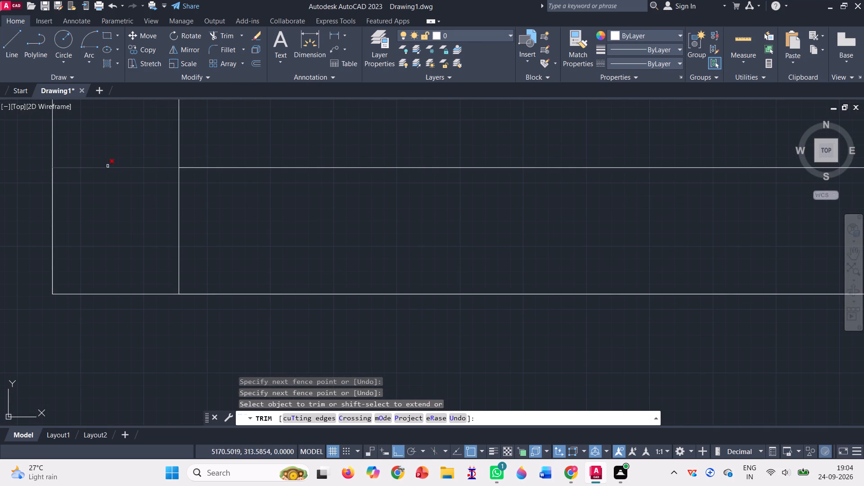
pyautogui.moveTo(115, 154); pyautogui.dragTo(211, 252)
pyautogui.scroll(-3, 84, 232)
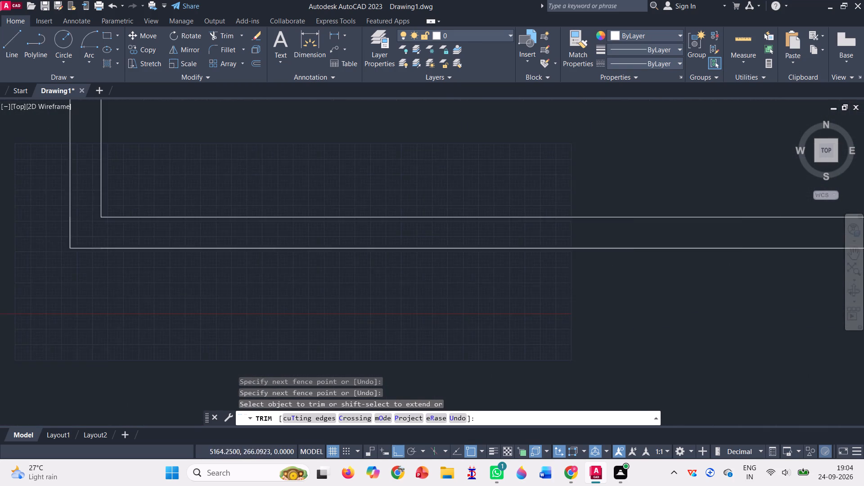
pyautogui.scroll(-3, 51, 235)
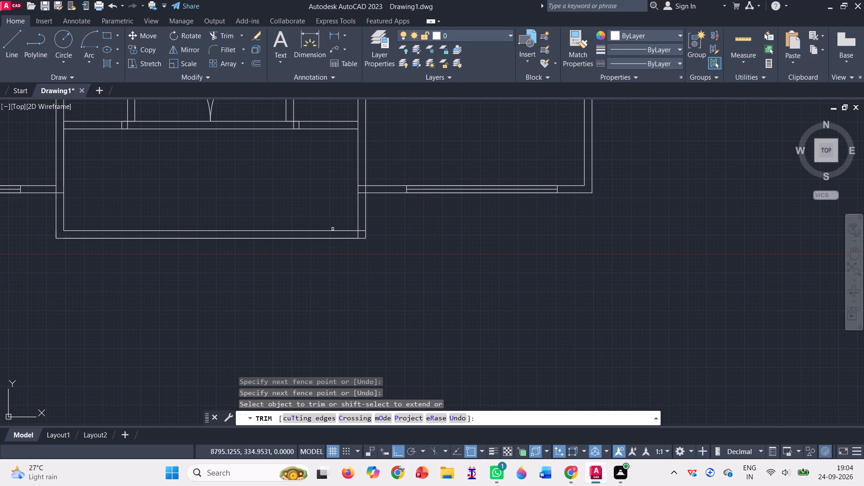
pyautogui.scroll(4, 367, 216)
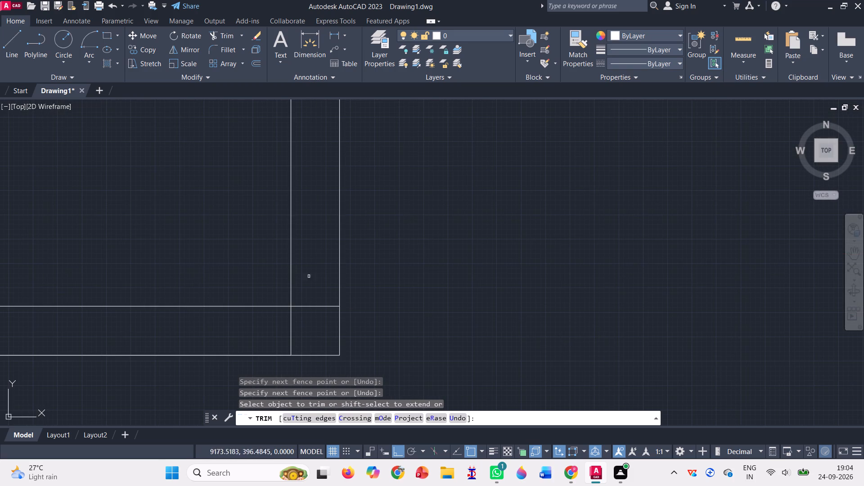
pyautogui.moveTo(307, 291); pyautogui.dragTo(276, 333)
pyautogui.scroll(-3, 390, 212)
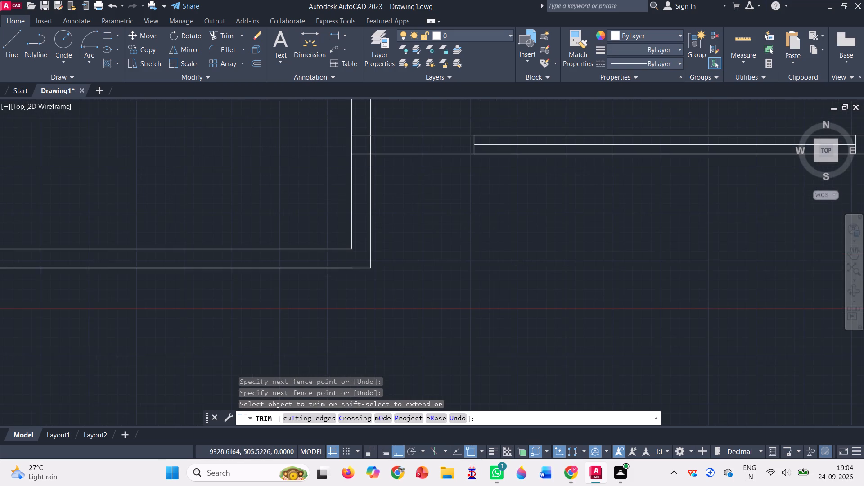
# Trim the bottom outer wall's inner line where it crosses the projection's east wall.
pyautogui.scroll(-1, 441, 258)
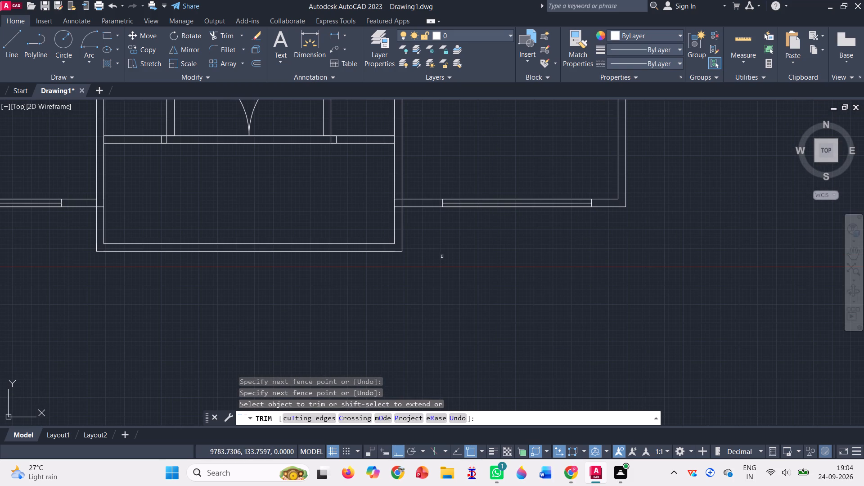
pyautogui.scroll(2, 381, 184)
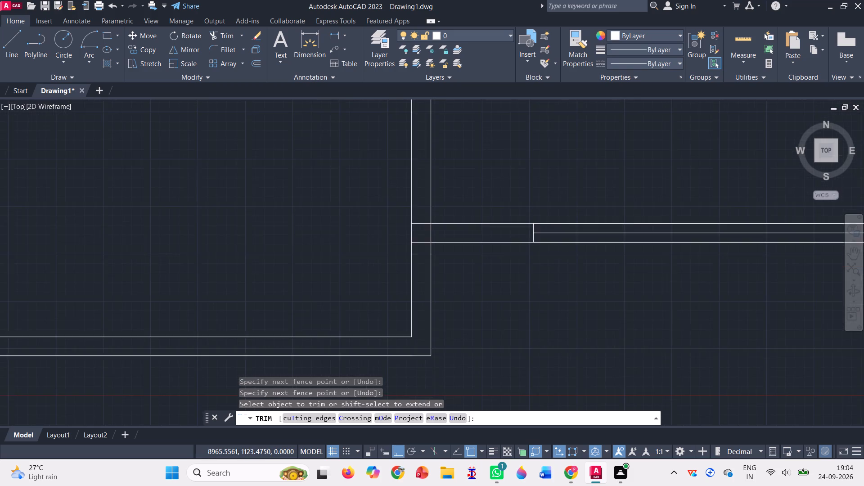
pyautogui.scroll(1, 381, 183)
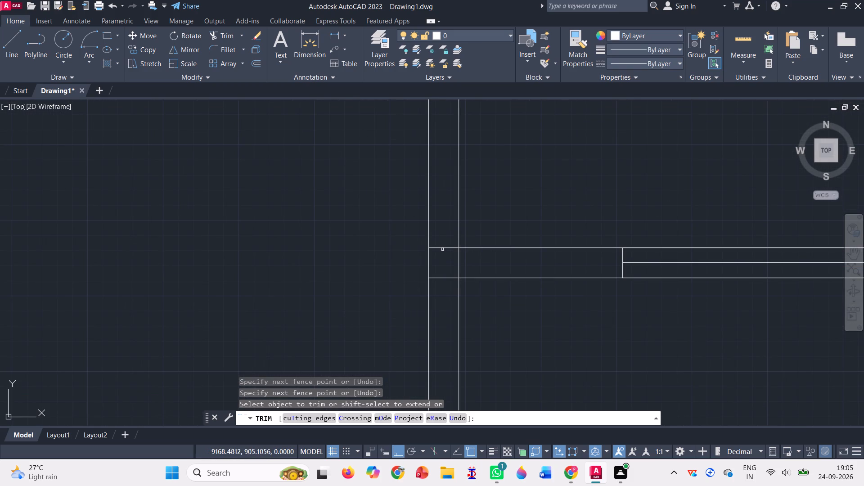
pyautogui.click(442, 249)
# Trim the east partition's hall-side line where it passes between the two lines of the double-door wall.
pyautogui.scroll(-4, 408, 247)
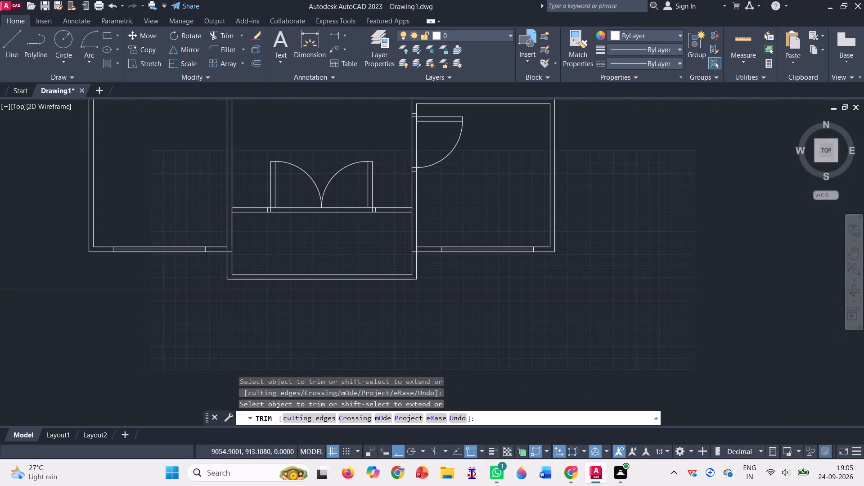
pyautogui.scroll(4, 392, 197)
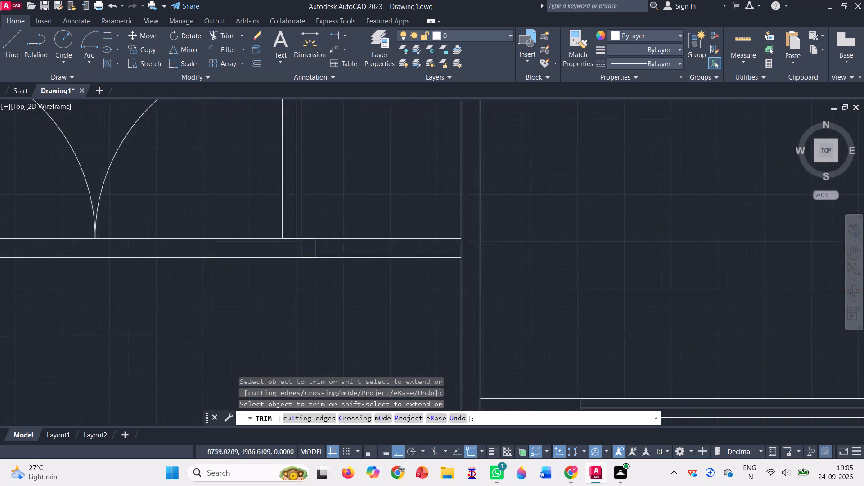
pyautogui.scroll(2, 392, 197)
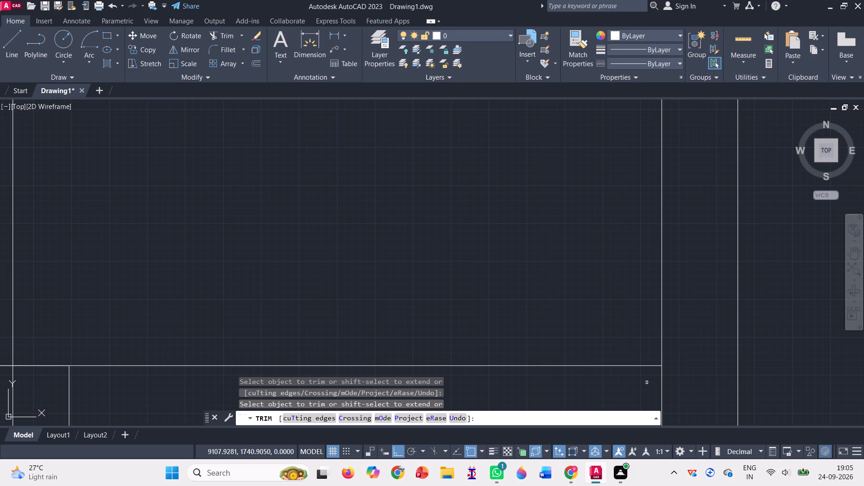
pyautogui.moveTo(647, 382); pyautogui.dragTo(673, 377)
# Draw a line down the projection's east inner side, from the double-door wall's lower line to the remaining wall line's upper end.
pyautogui.scroll(-2, 351, 212)
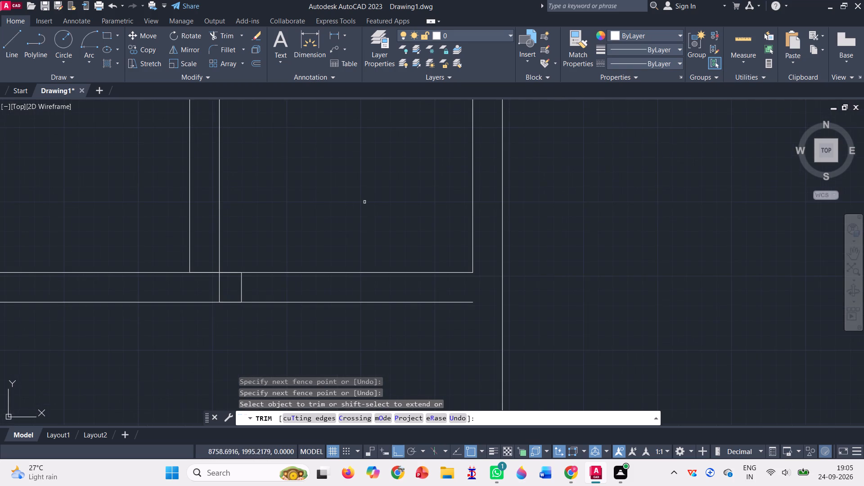
pyautogui.scroll(-2, 364, 202)
pyautogui.click(12, 44)
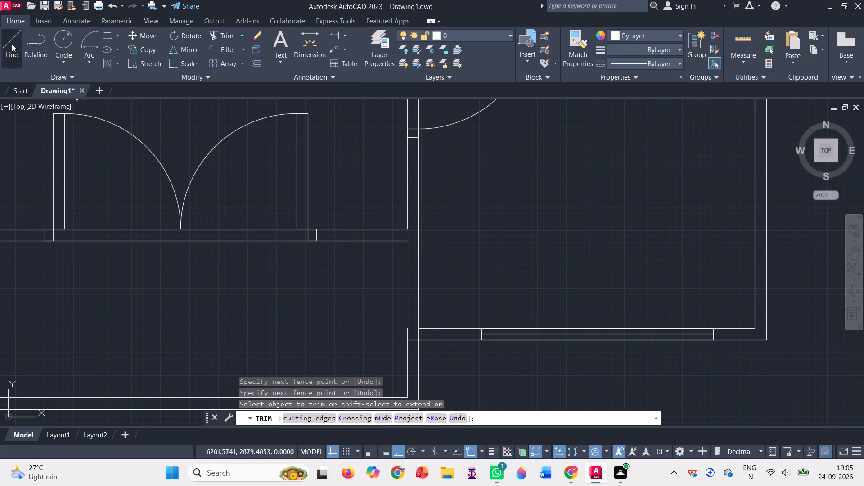
pyautogui.click(409, 243)
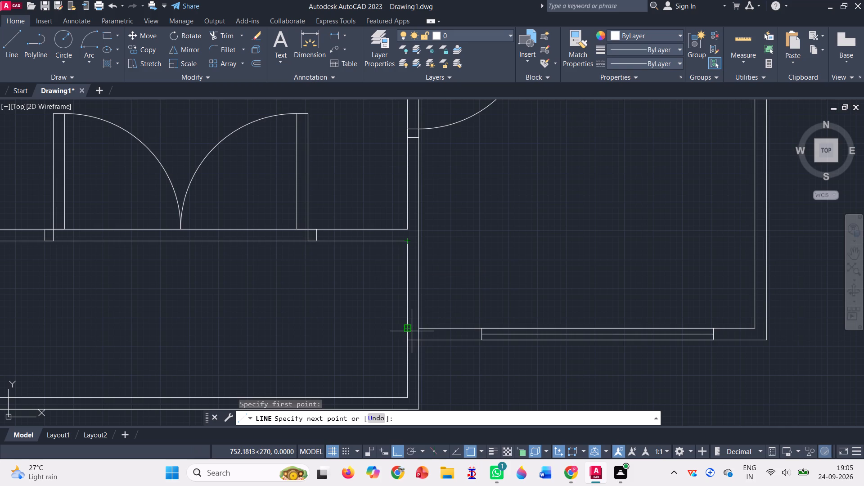
pyautogui.click(408, 332)
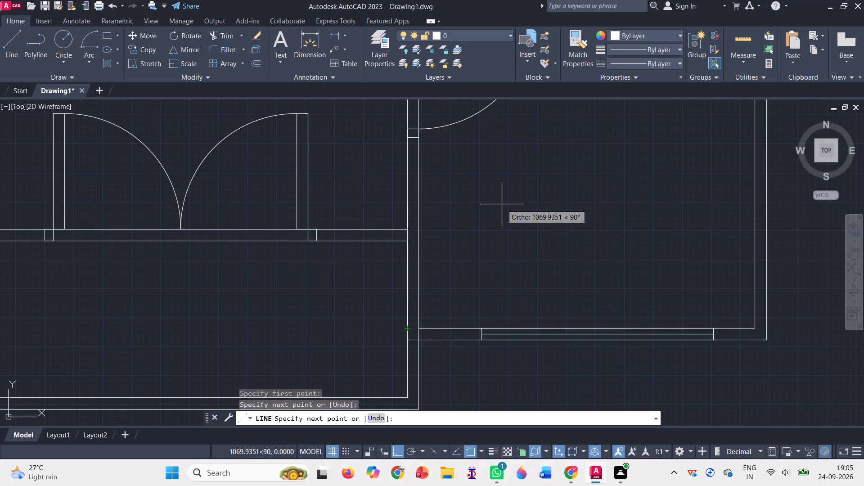
pyautogui.press('Escape')
# Trim the west partition's hall-side line between the two lines of the double-door wall.
pyautogui.scroll(-1, 450, 202)
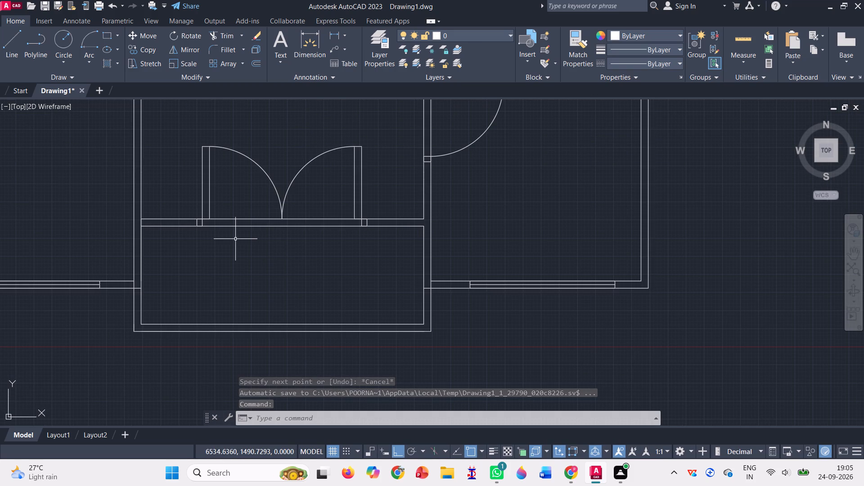
pyautogui.scroll(3, 144, 218)
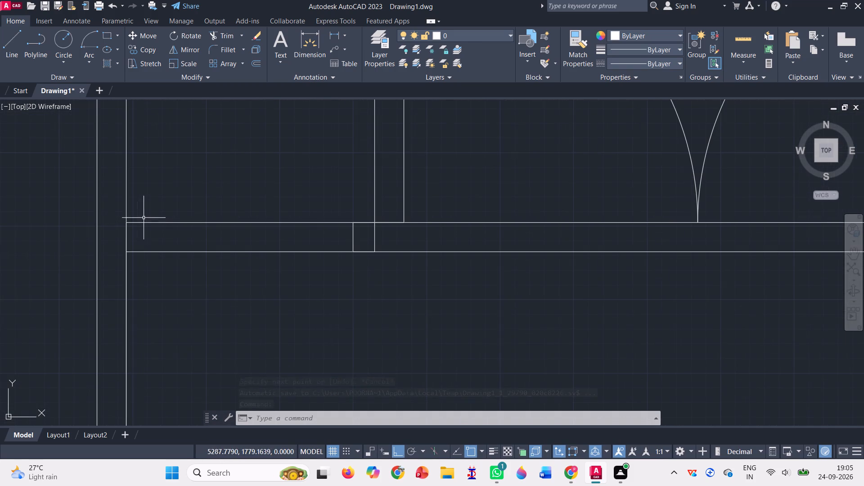
pyautogui.click(229, 36)
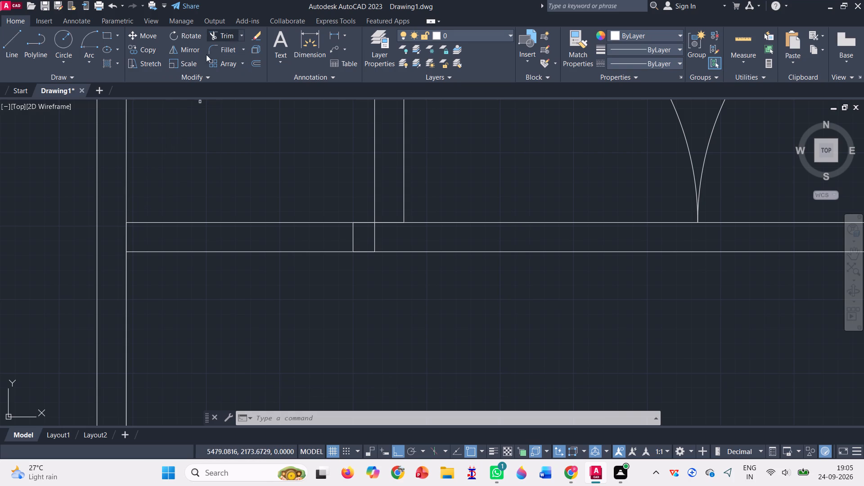
pyautogui.click(126, 240)
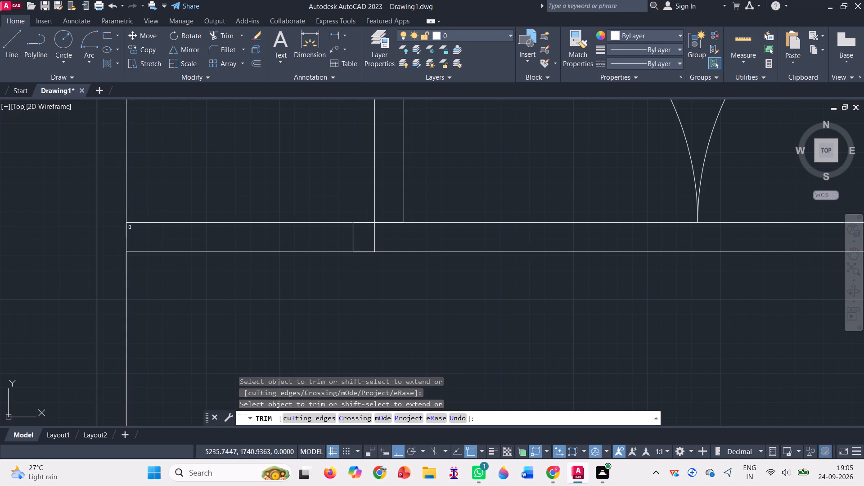
pyautogui.moveTo(121, 234); pyautogui.dragTo(144, 235)
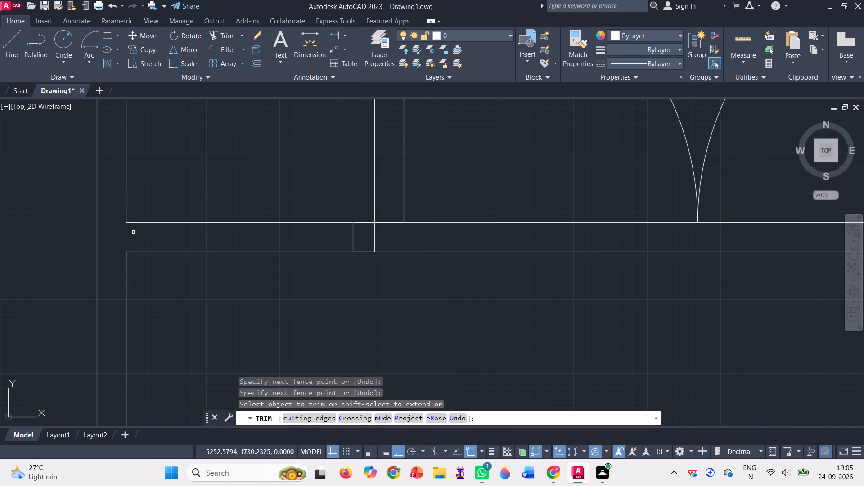
pyautogui.press('Escape')
# From the midpoint of the projection's bottom outer edge, draw two consecutive 300-unit line segments straight down.
pyautogui.scroll(-3, 170, 287)
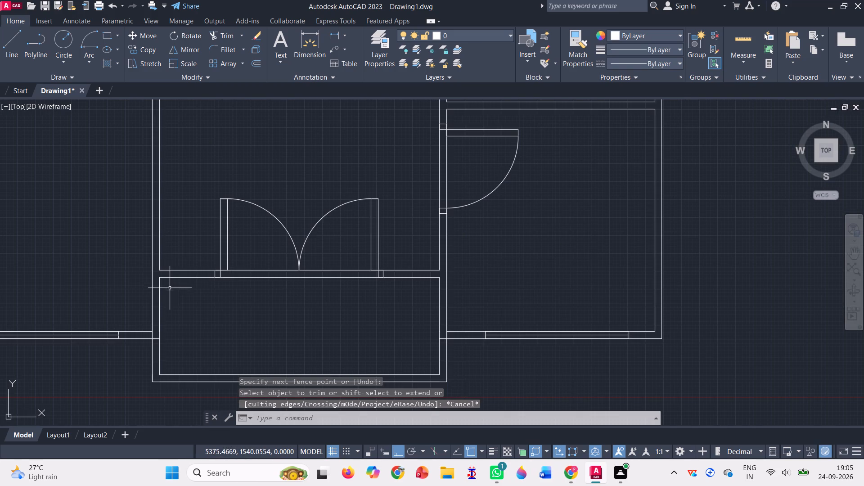
pyautogui.scroll(-1, 238, 297)
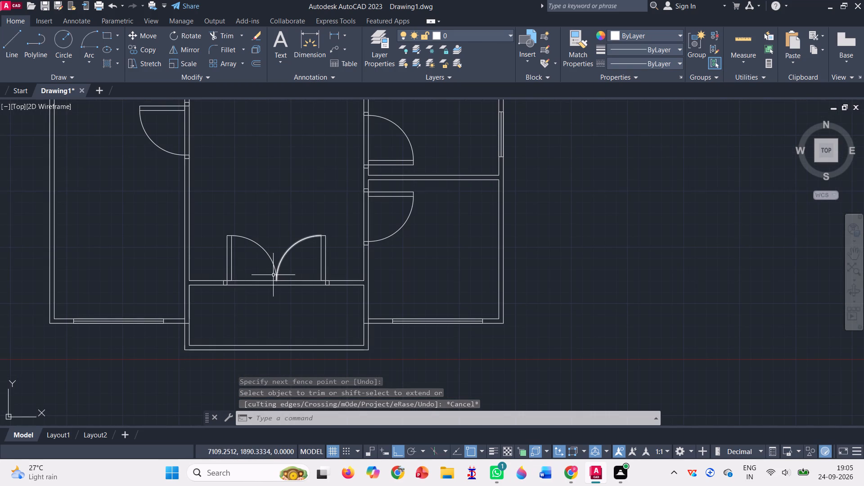
pyautogui.click(9, 44)
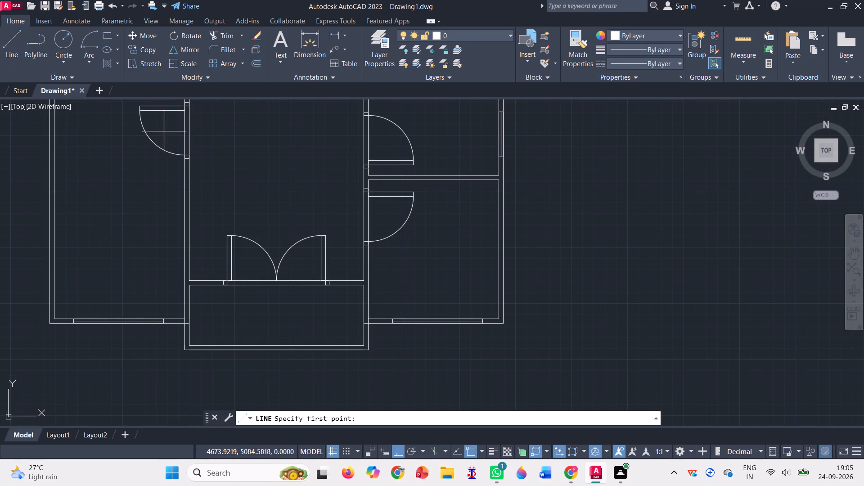
pyautogui.click(279, 352)
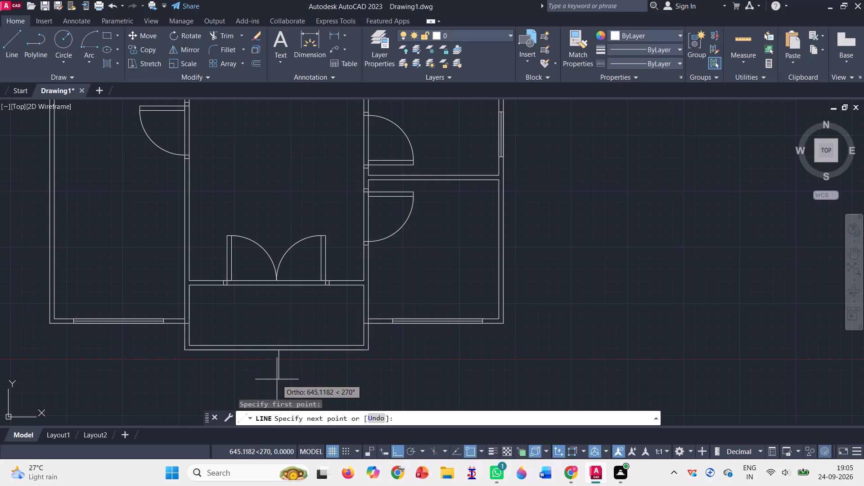
pyautogui.write('100')
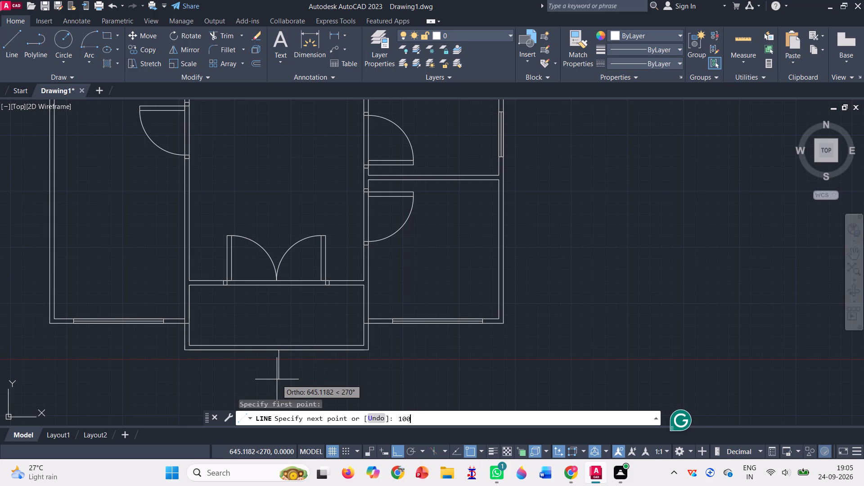
pyautogui.press('BackSpace')
pyautogui.press('BackSpace')
pyautogui.press('BackSpace')
pyautogui.write('300')
pyautogui.press('Return')
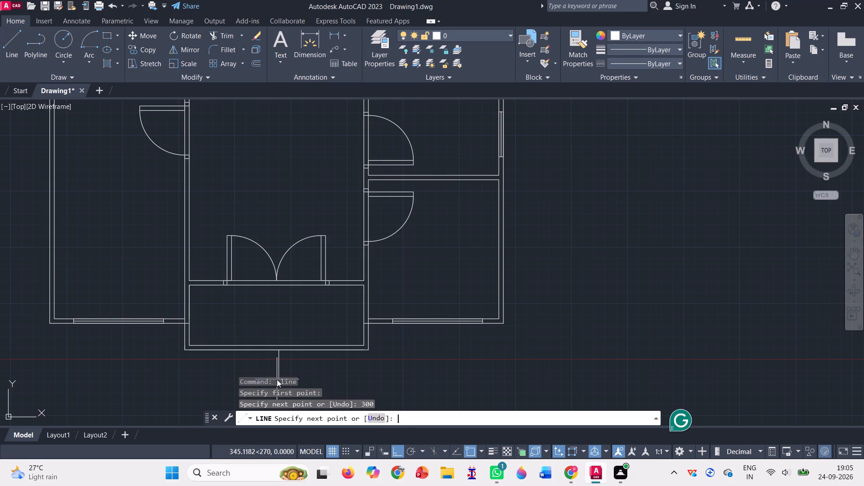
pyautogui.scroll(-2, 277, 379)
pyautogui.scroll(-2, 268, 268)
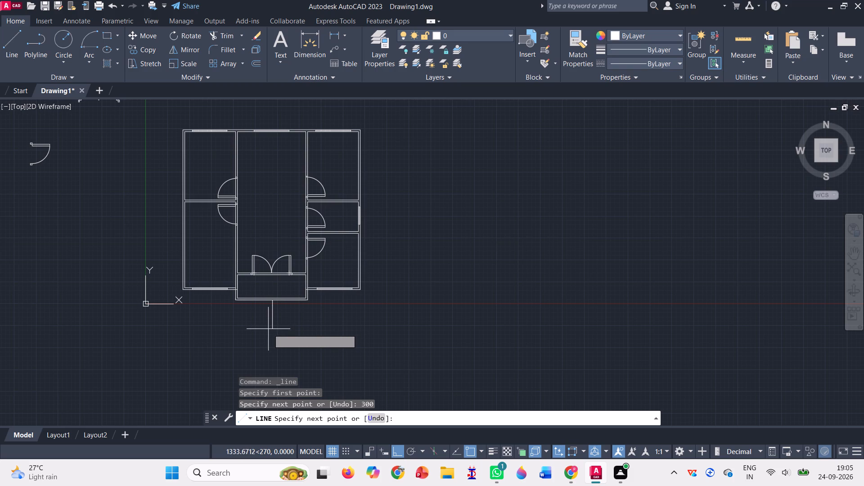
pyautogui.write('300')
pyautogui.press('Return')
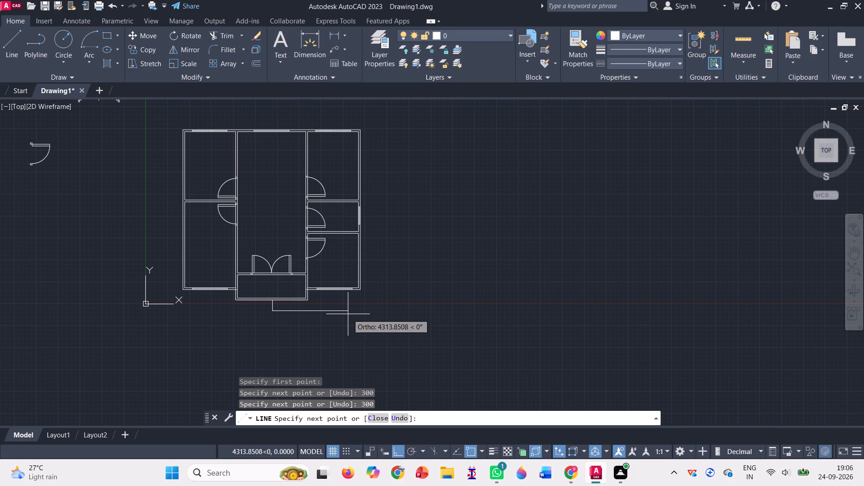
# Continue the line from its lower end with two 500-unit segments right, then two 1000-unit segments left.
pyautogui.write('500')
pyautogui.press('Return')
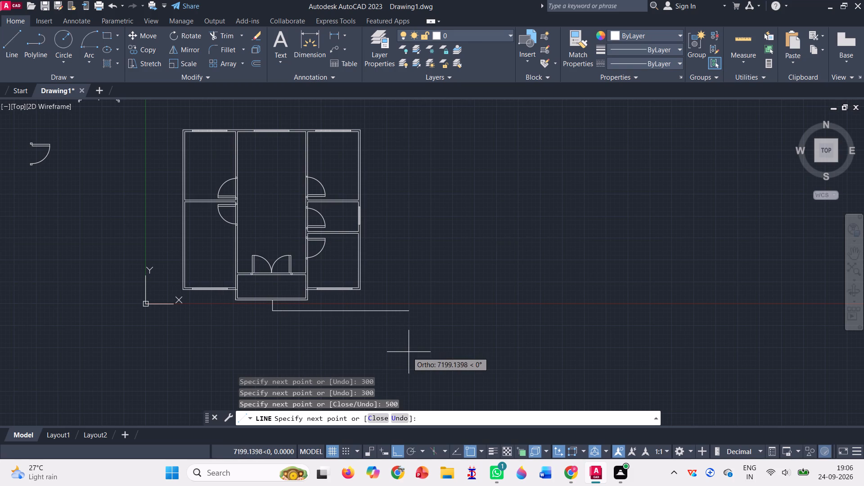
pyautogui.write('500')
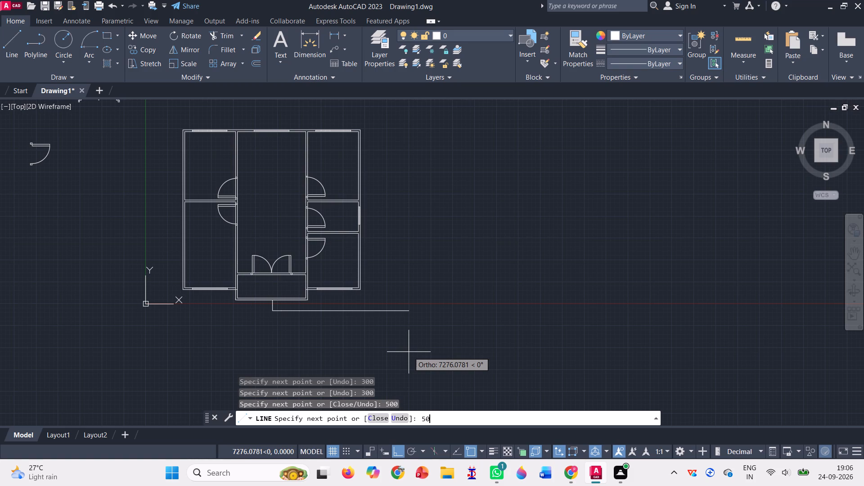
pyautogui.press('Return')
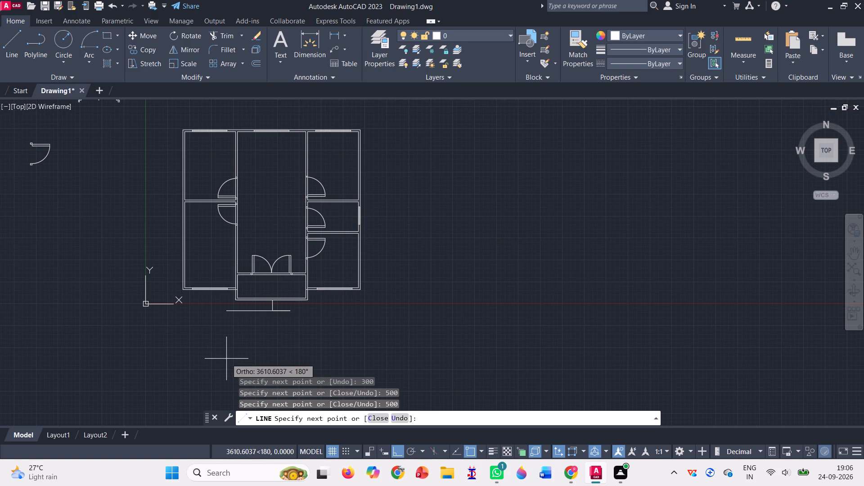
pyautogui.write('1000')
pyautogui.press('Return')
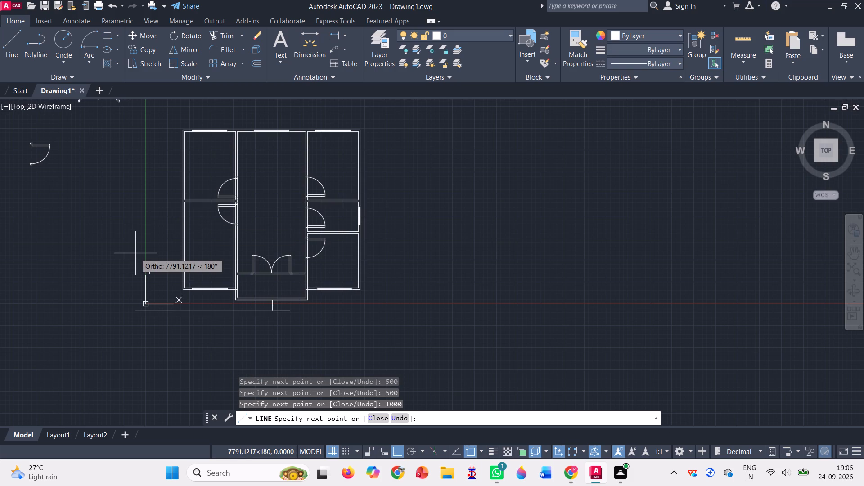
pyautogui.press('2')
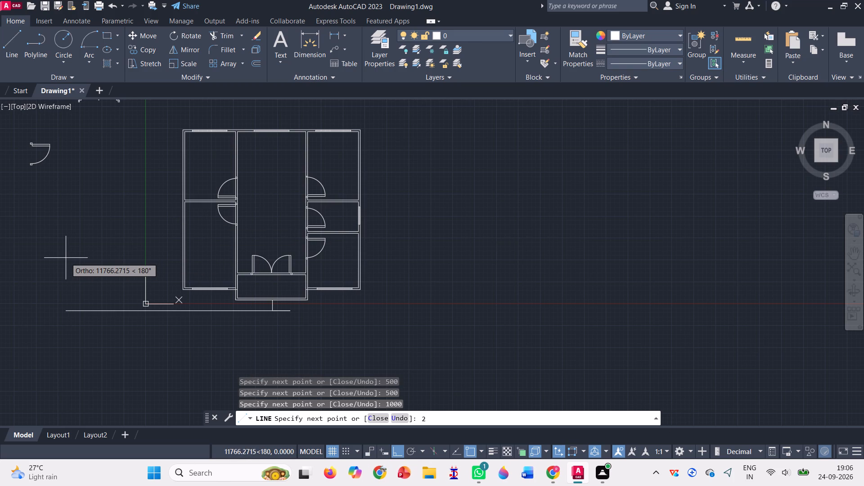
pyautogui.press('BackSpace')
pyautogui.write('1000')
pyautogui.press('Return')
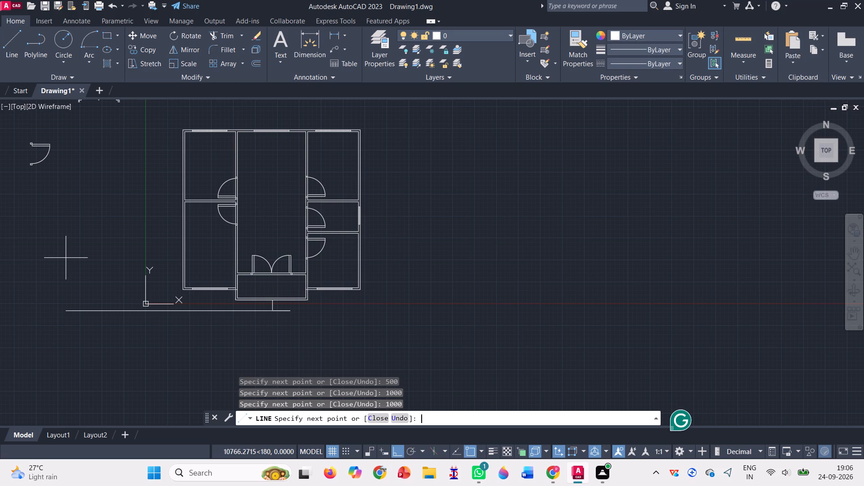
pyautogui.press('Escape')
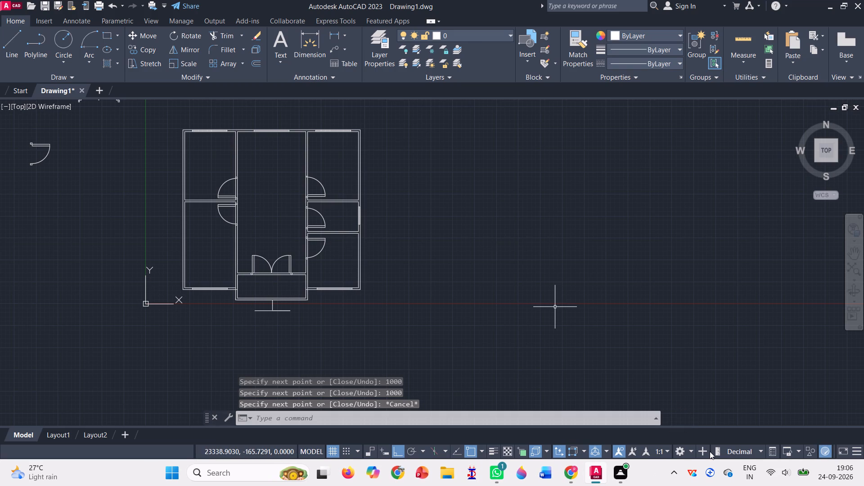
# Copy the horizontal line segments below the entrance projection upward at distances of 200 and 400 units.
pyautogui.click(136, 52)
pyautogui.scroll(2, 261, 329)
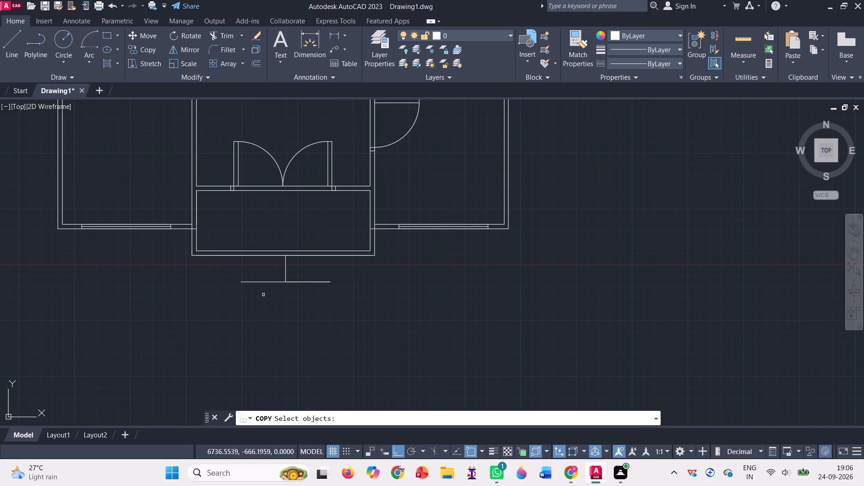
pyautogui.click(276, 280)
pyautogui.click(277, 283)
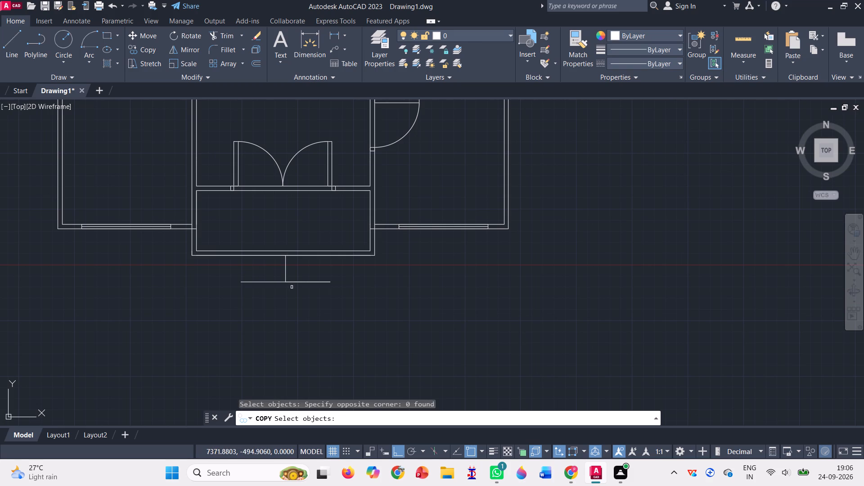
pyautogui.click(296, 283)
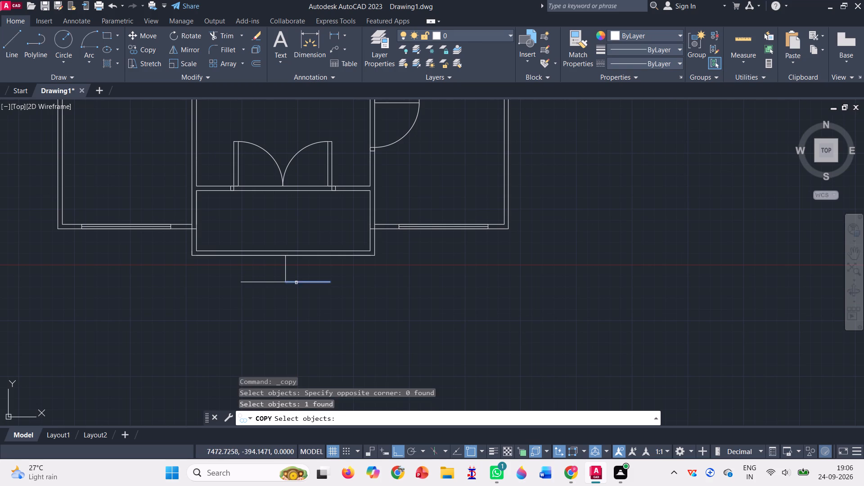
pyautogui.click(265, 282)
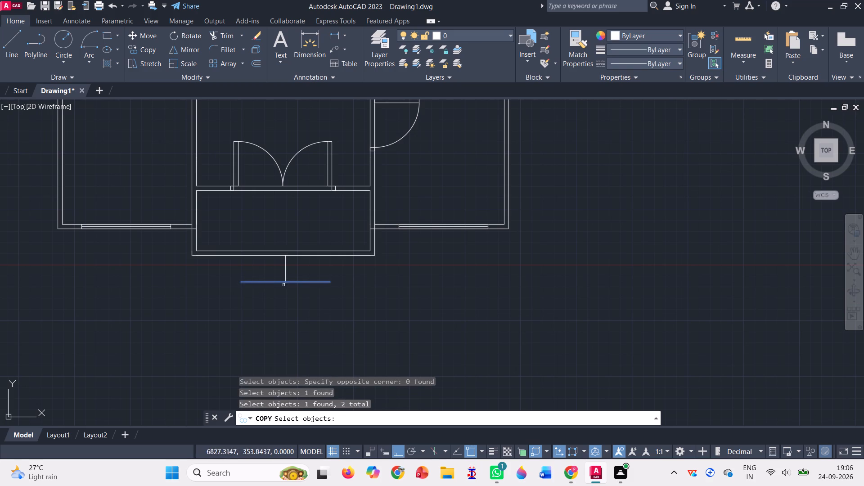
pyautogui.press('Return')
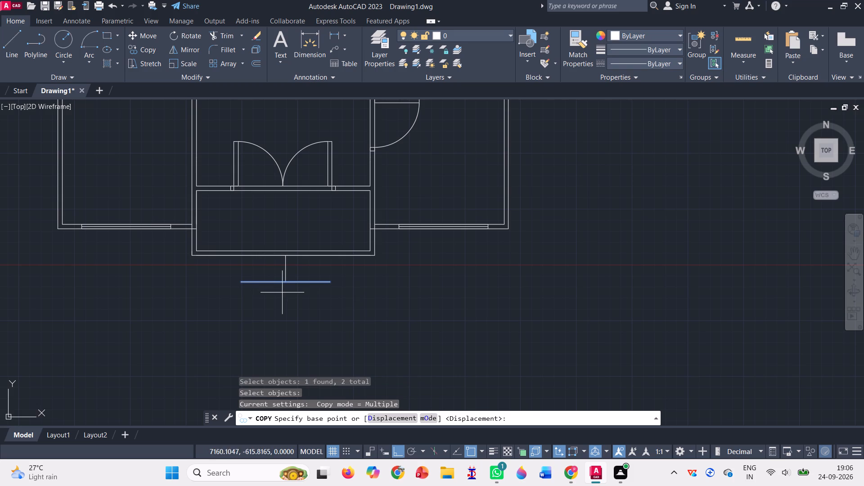
pyautogui.click(282, 280)
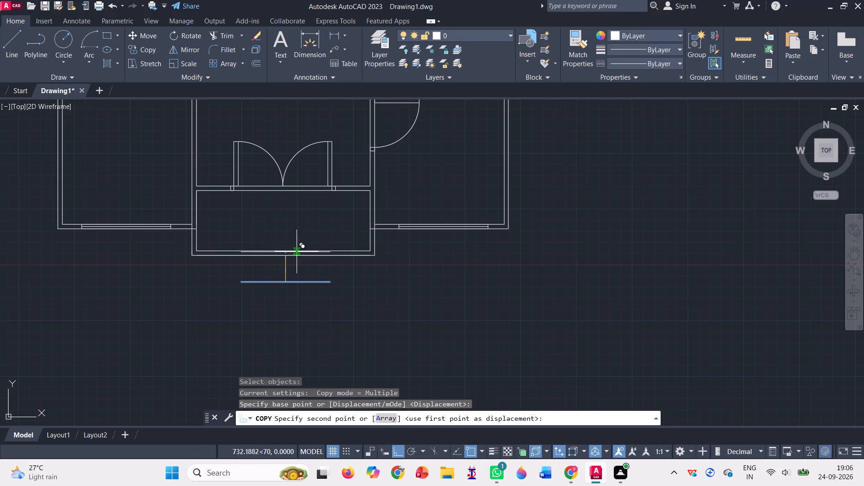
pyautogui.write('200')
pyautogui.press('Return')
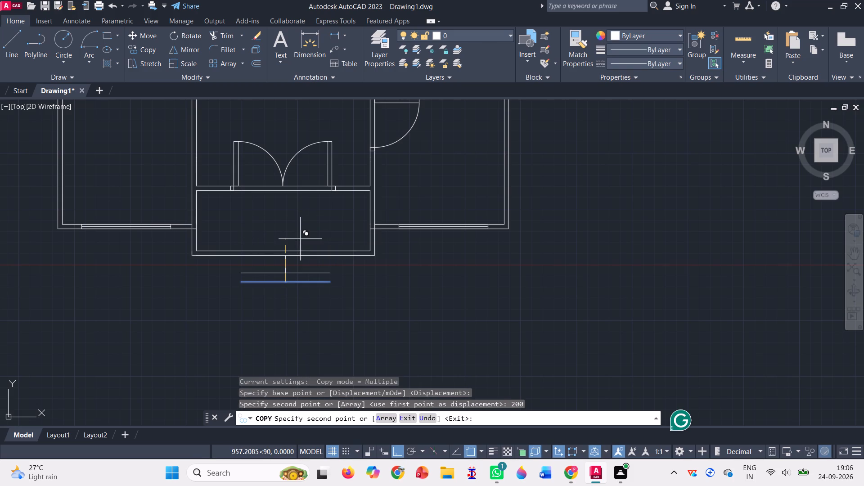
pyautogui.press('2')
pyautogui.press('BackSpace')
pyautogui.write('400')
pyautogui.press('Return')
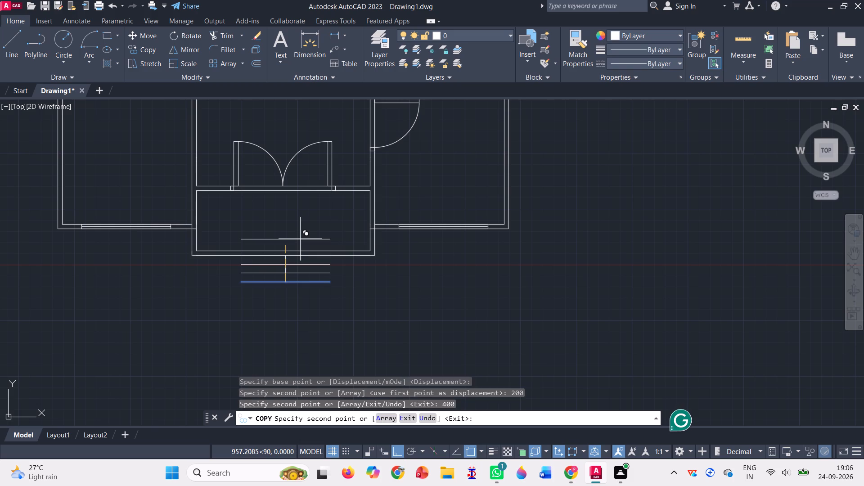
pyautogui.press('Escape')
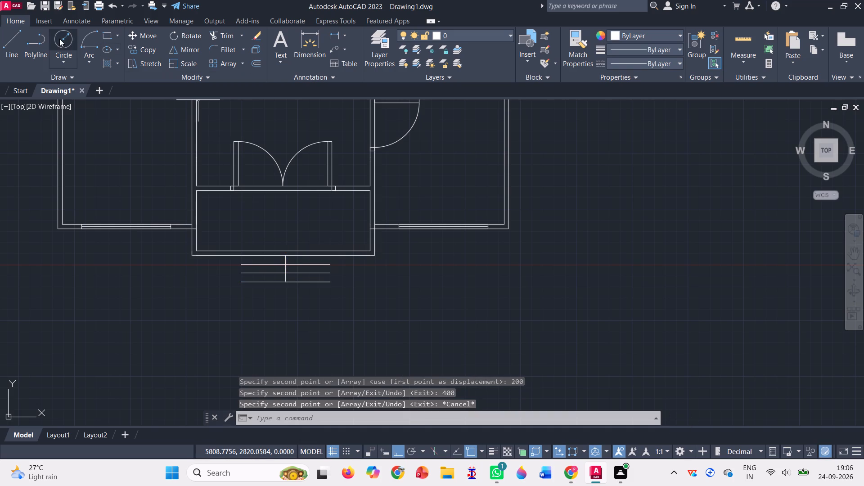
# Draw vertical lines from the east and west ends of the lowest step line up to the projection's inner bottom edge.
pyautogui.click(18, 49)
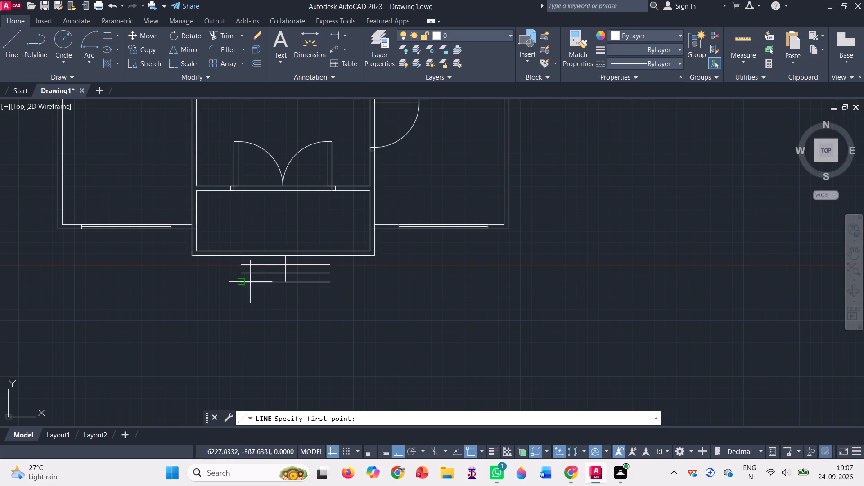
pyautogui.click(328, 282)
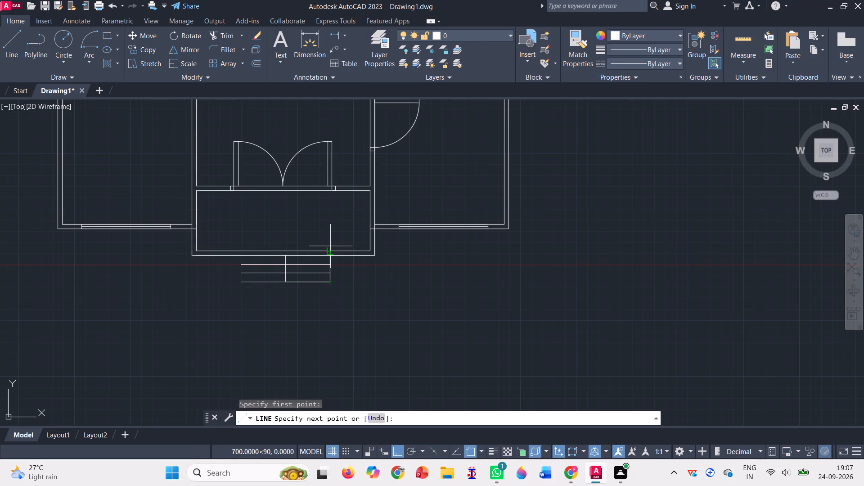
pyautogui.scroll(2, 330, 246)
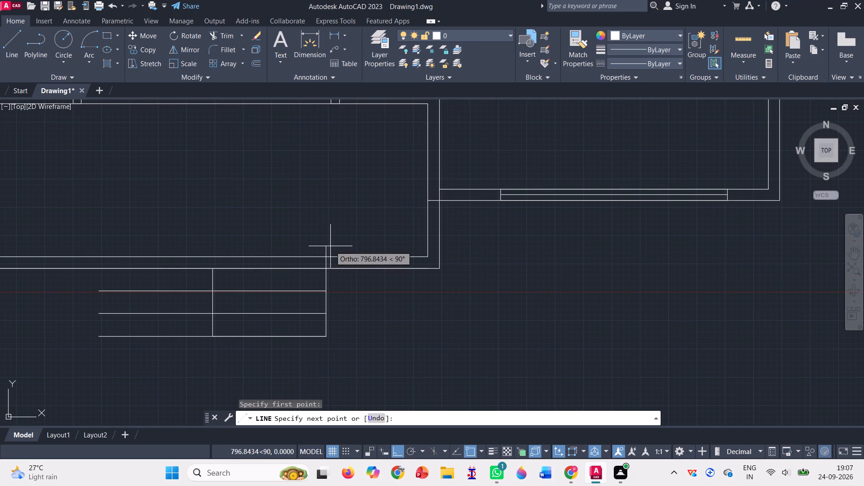
pyautogui.click(325, 255)
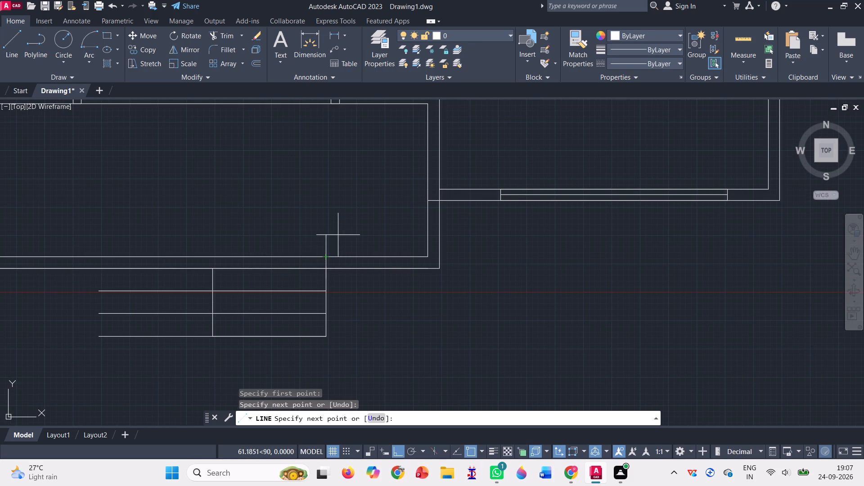
pyautogui.press('Escape')
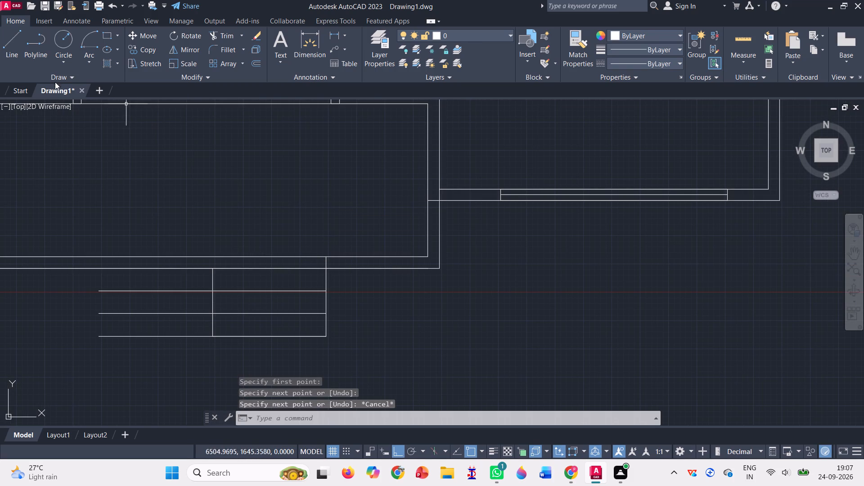
pyautogui.click(13, 49)
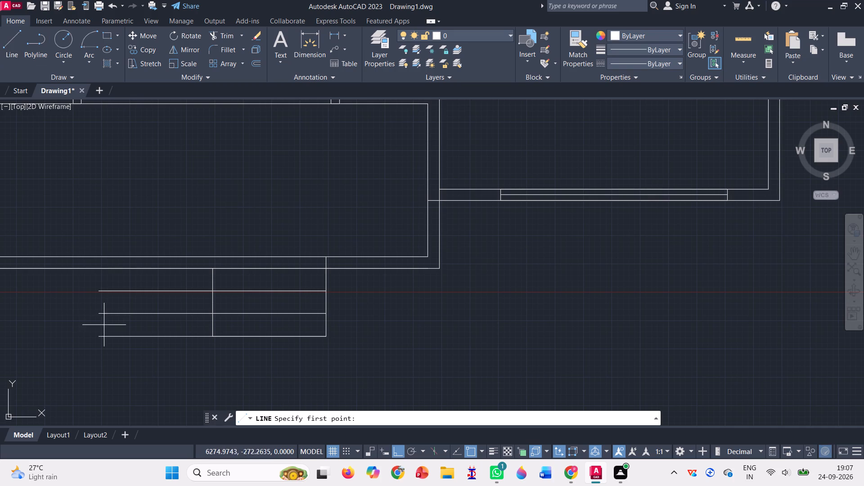
pyautogui.click(100, 337)
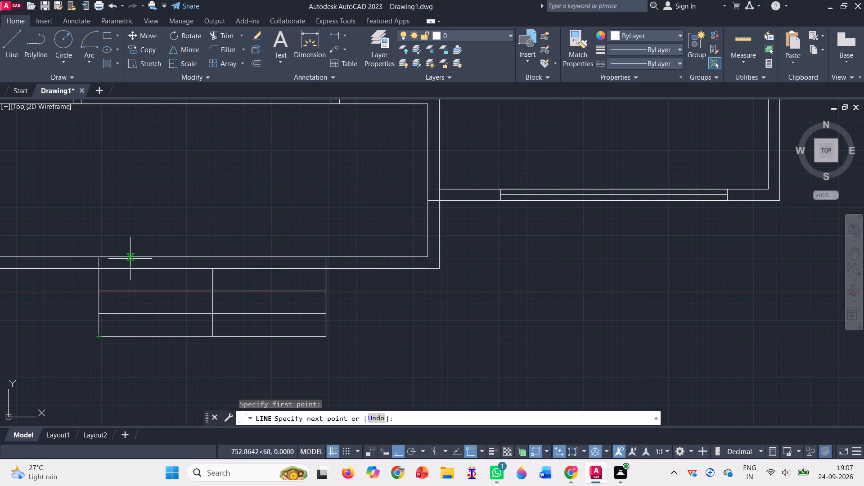
pyautogui.click(98, 257)
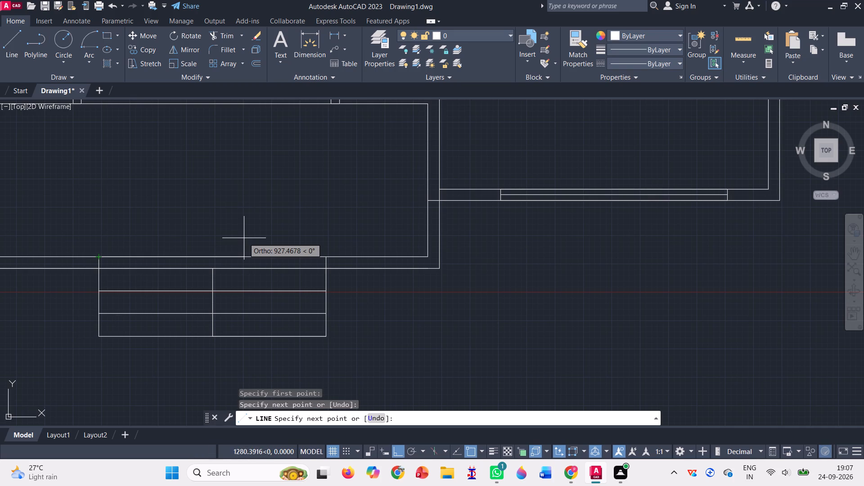
pyautogui.press('Escape')
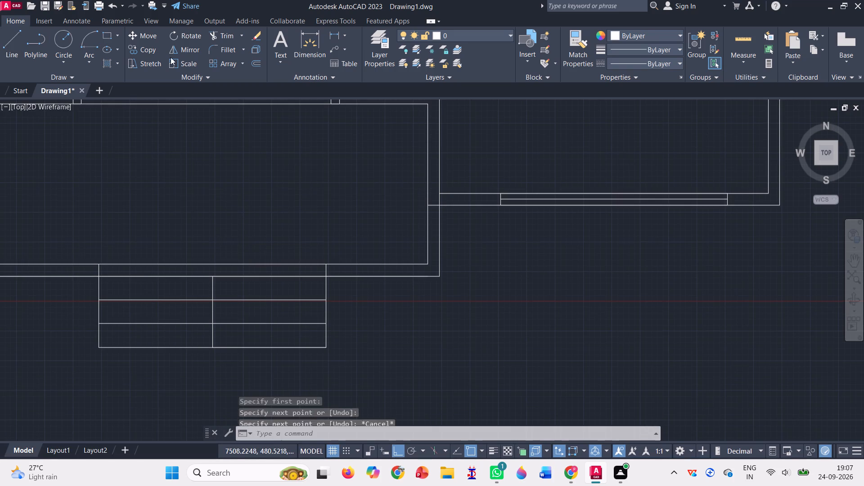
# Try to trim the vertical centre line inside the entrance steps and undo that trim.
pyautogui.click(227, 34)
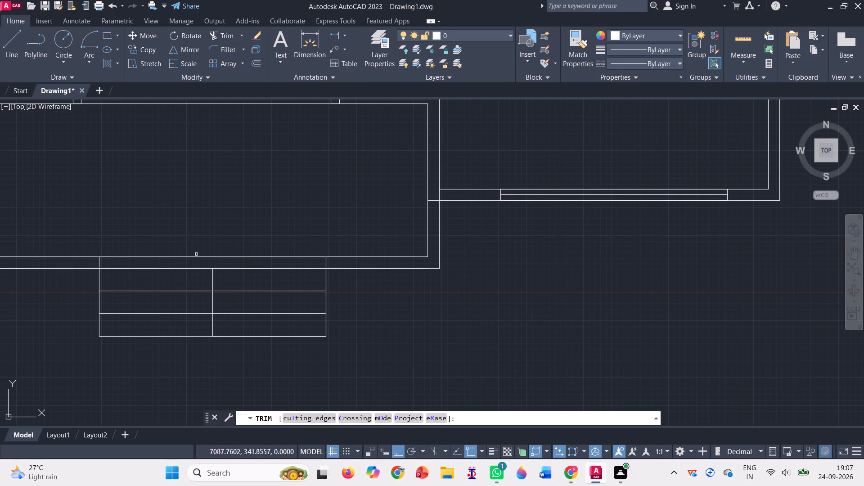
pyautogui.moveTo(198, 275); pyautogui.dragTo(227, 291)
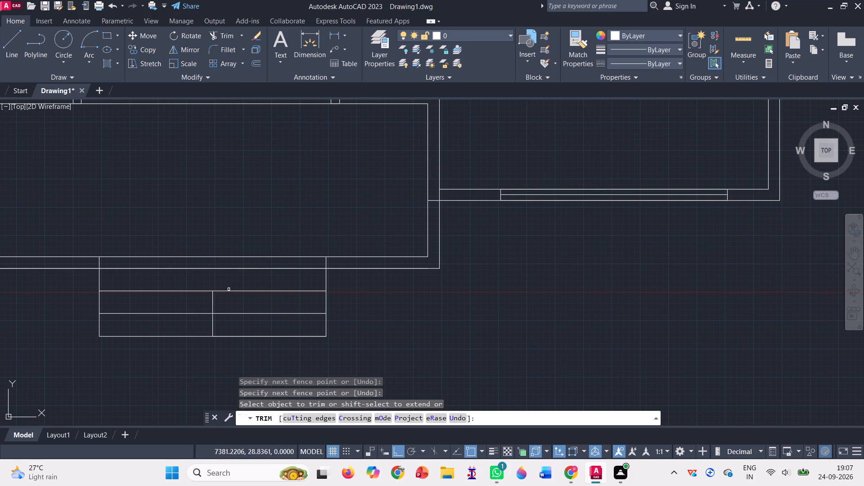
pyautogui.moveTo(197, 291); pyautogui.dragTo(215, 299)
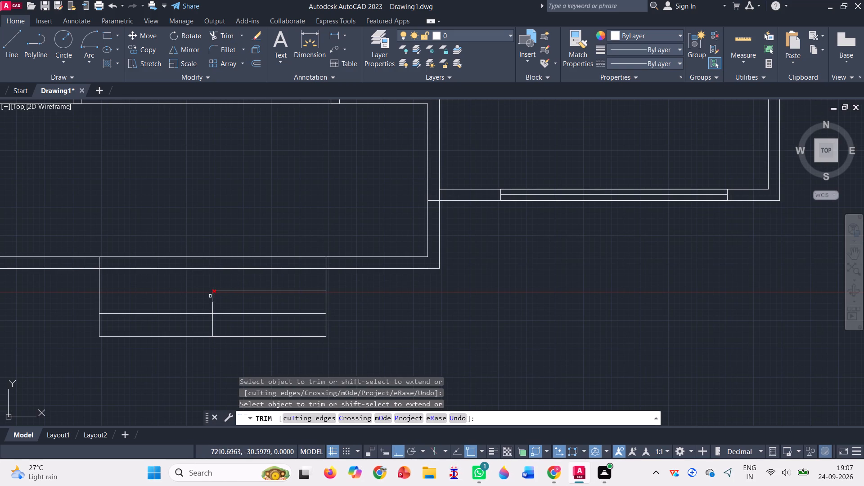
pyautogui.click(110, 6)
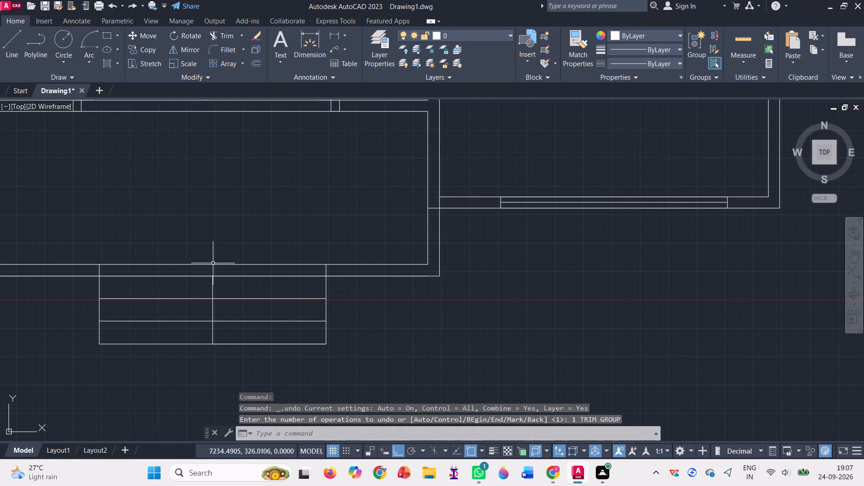
# Trim away the vertical centre line in all three bands of the entrance steps, keeping the horizontal step lines.
pyautogui.click(234, 33)
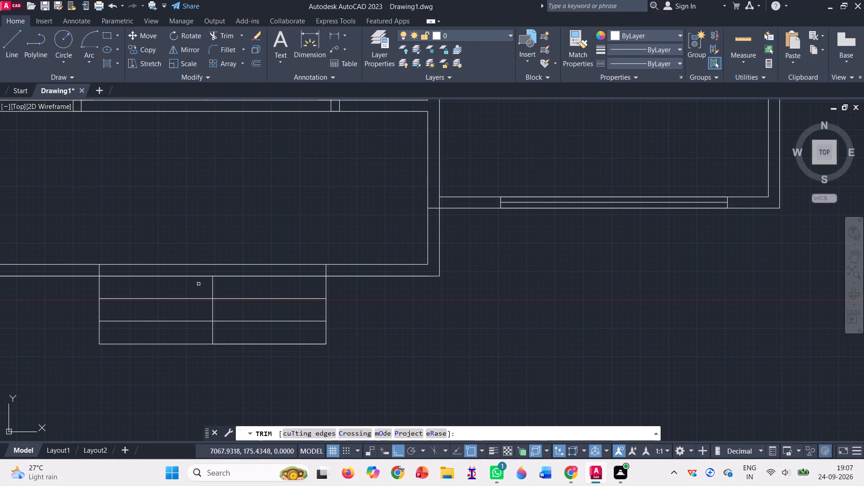
pyautogui.moveTo(204, 288); pyautogui.dragTo(209, 294)
pyautogui.click(209, 294)
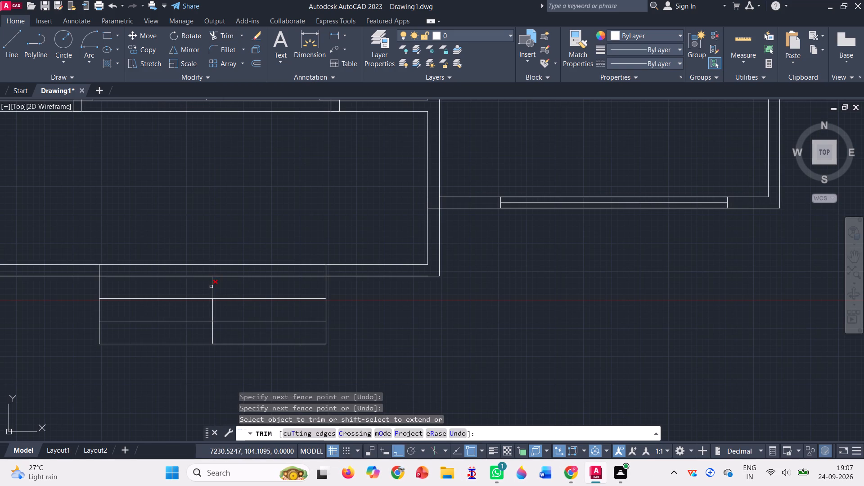
pyautogui.click(211, 287)
pyautogui.click(214, 307)
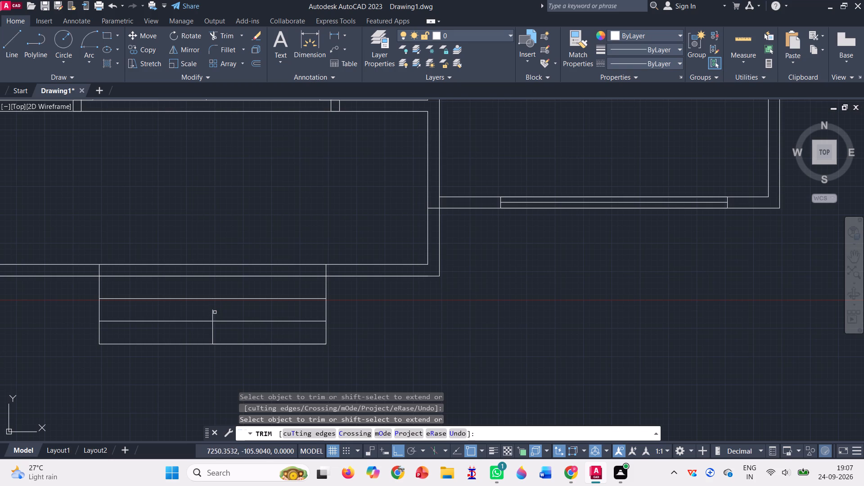
pyautogui.click(215, 312)
pyautogui.click(208, 317)
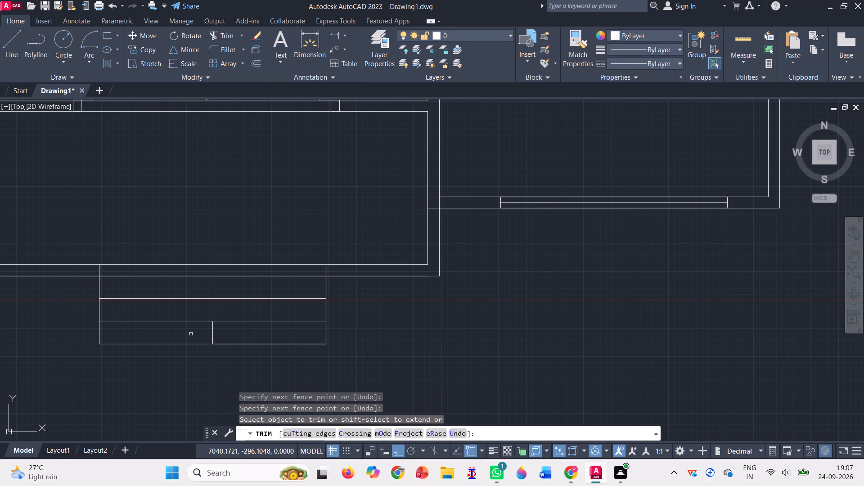
pyautogui.moveTo(191, 334); pyautogui.dragTo(222, 328)
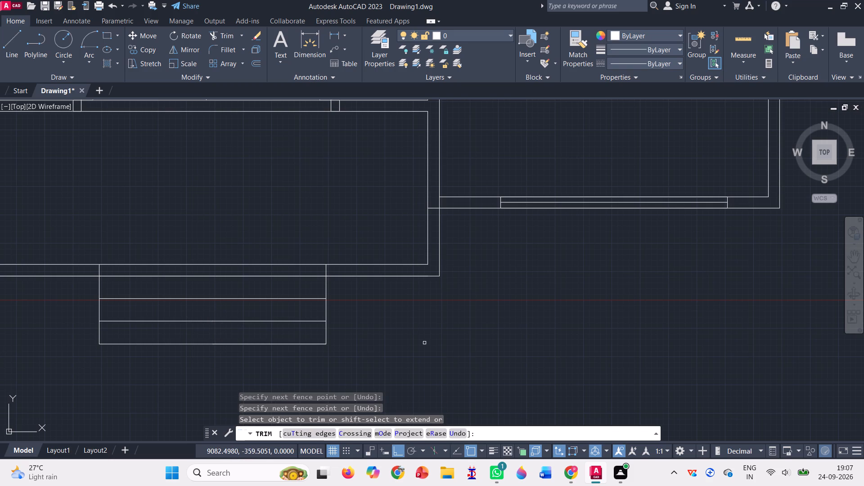
pyautogui.scroll(-2, 424, 343)
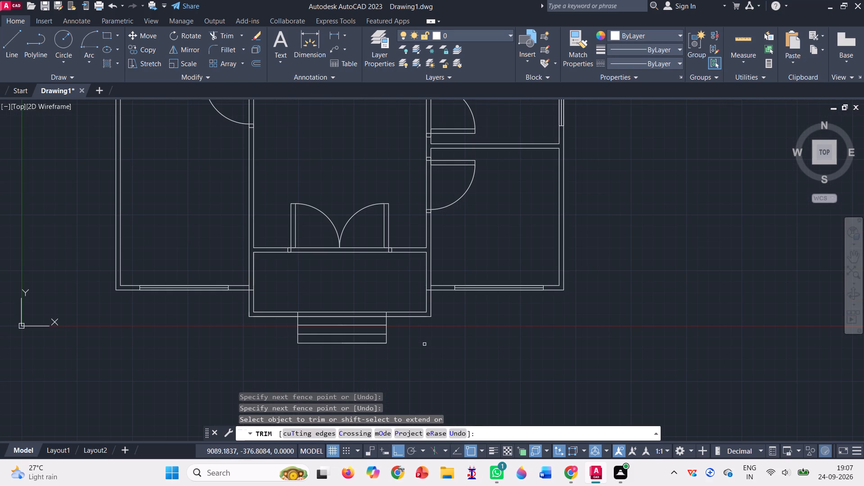
pyautogui.press('Escape')
# Erase the spare double-door and single-door drawings lying outside the floor plan to its northwest.
pyautogui.scroll(-1, 652, 237)
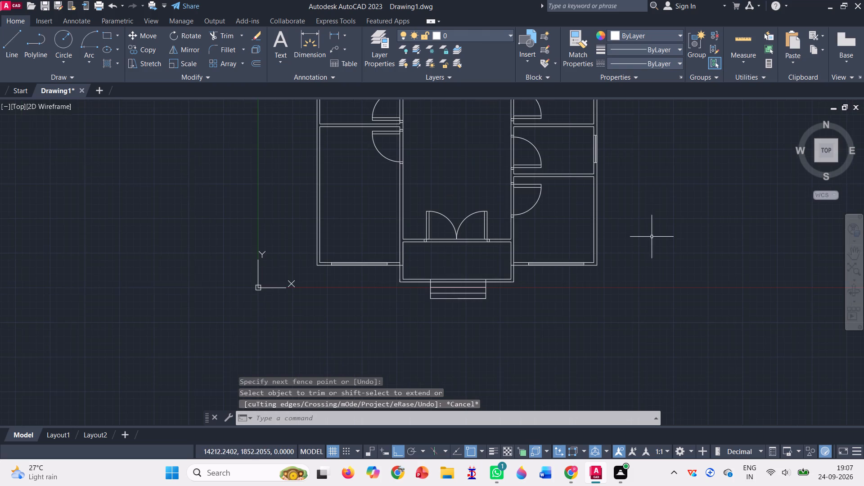
pyautogui.scroll(-1, 654, 238)
pyautogui.click(855, 258)
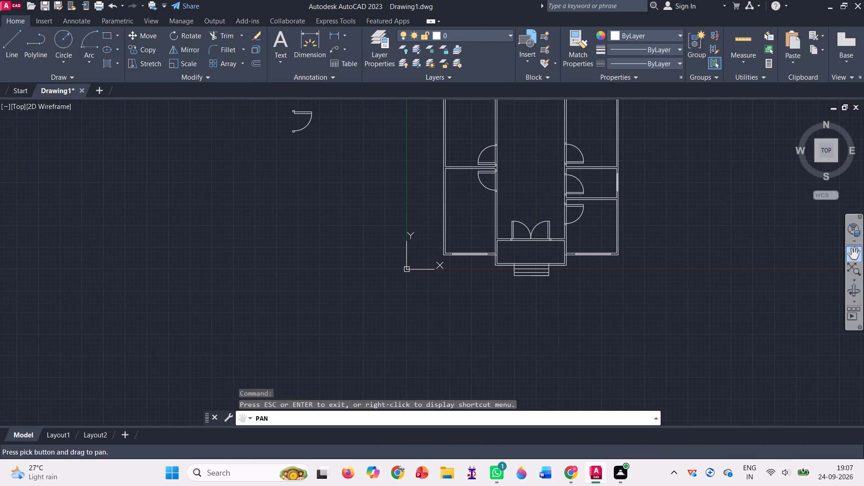
pyautogui.moveTo(732, 171); pyautogui.dragTo(597, 243)
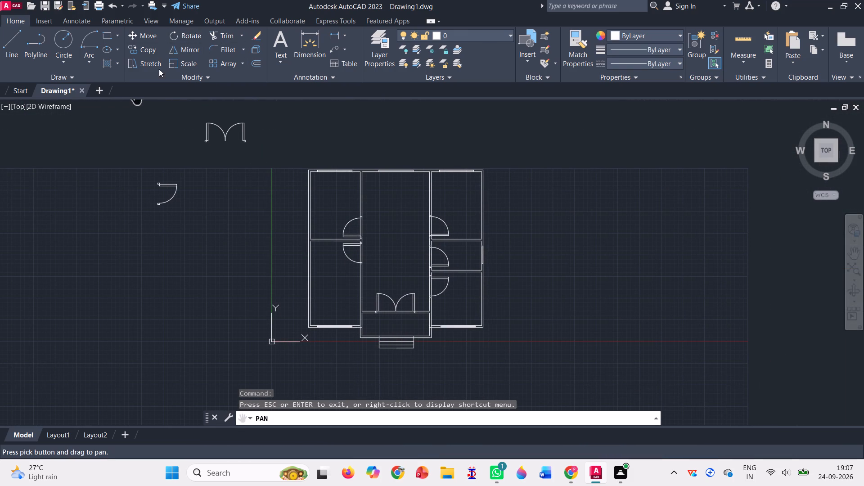
pyautogui.press('Escape')
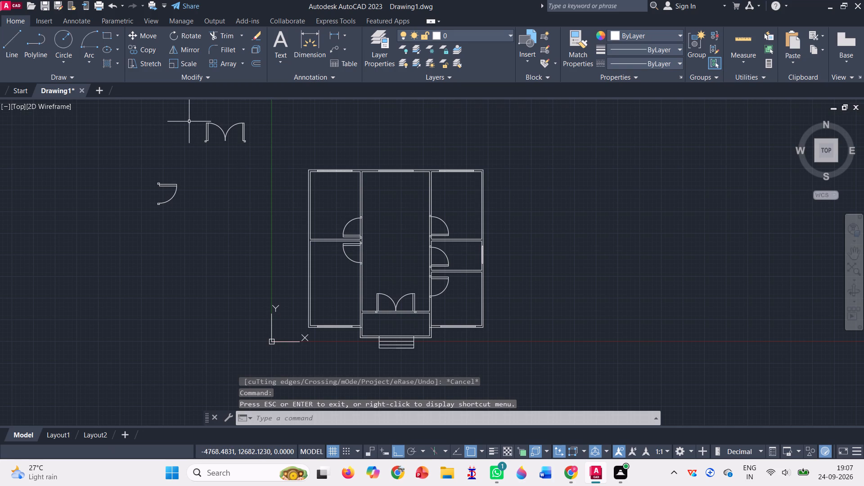
pyautogui.moveTo(190, 121); pyautogui.dragTo(238, 175)
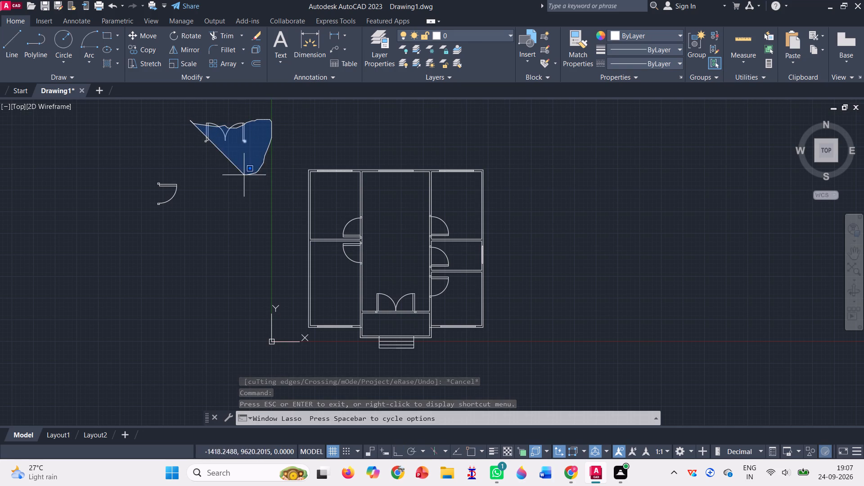
pyautogui.moveTo(238, 175); pyautogui.dragTo(229, 175)
pyautogui.press('Delete')
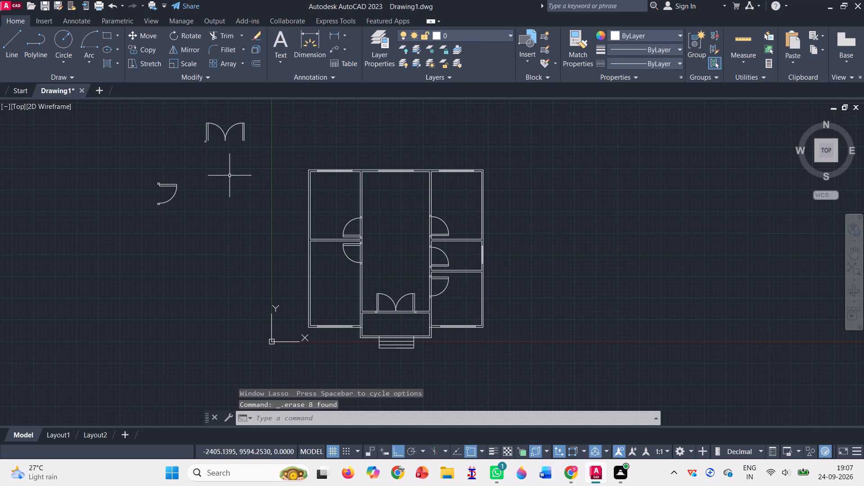
pyautogui.moveTo(194, 115); pyautogui.dragTo(202, 188)
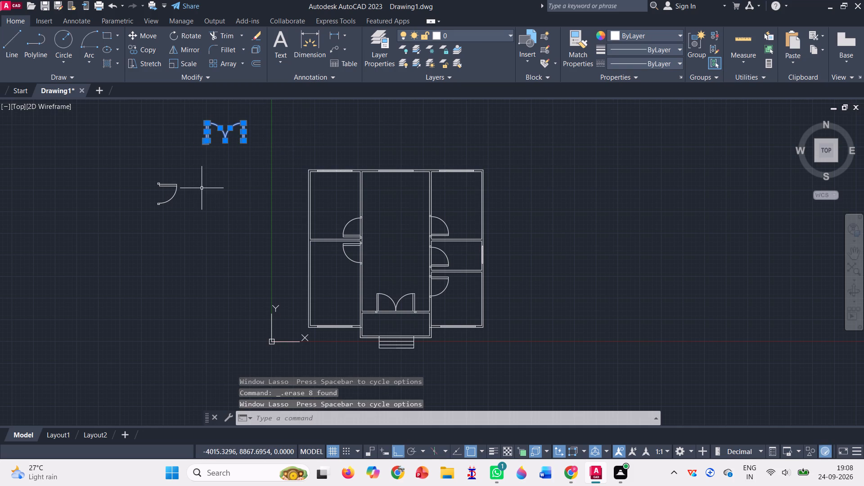
pyautogui.press('Delete')
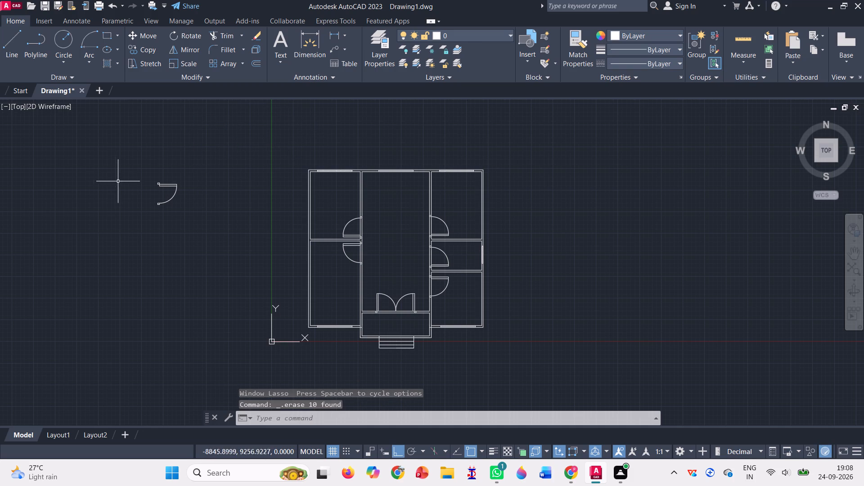
pyautogui.moveTo(140, 180); pyautogui.dragTo(189, 234)
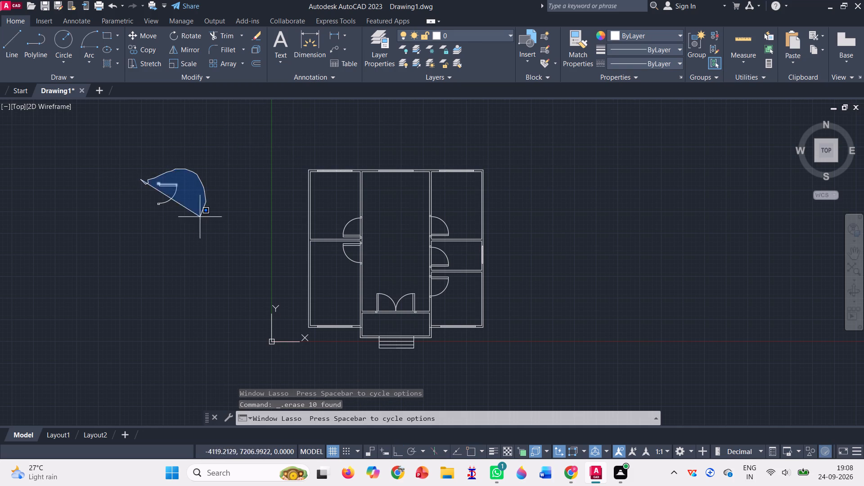
pyautogui.moveTo(189, 234); pyautogui.dragTo(165, 259)
pyautogui.press('Delete')
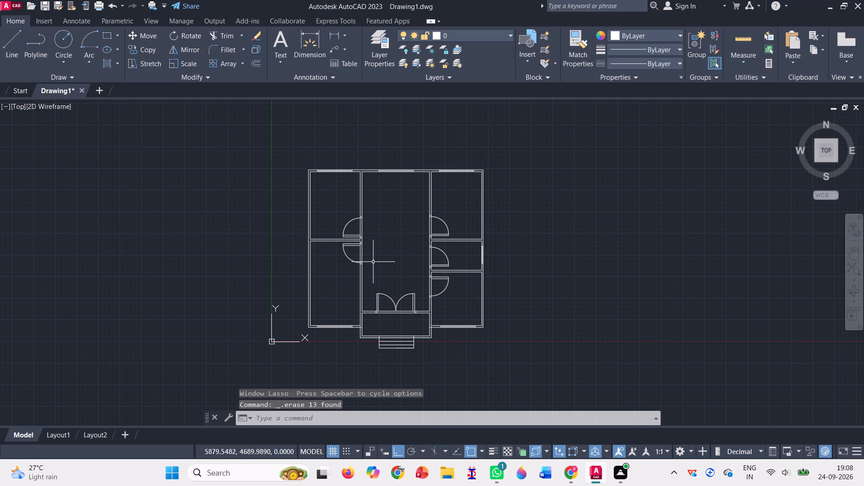
# Trim the wall lines crossing the openings of the five interior single doors and the double entrance door.
pyautogui.scroll(1, 373, 262)
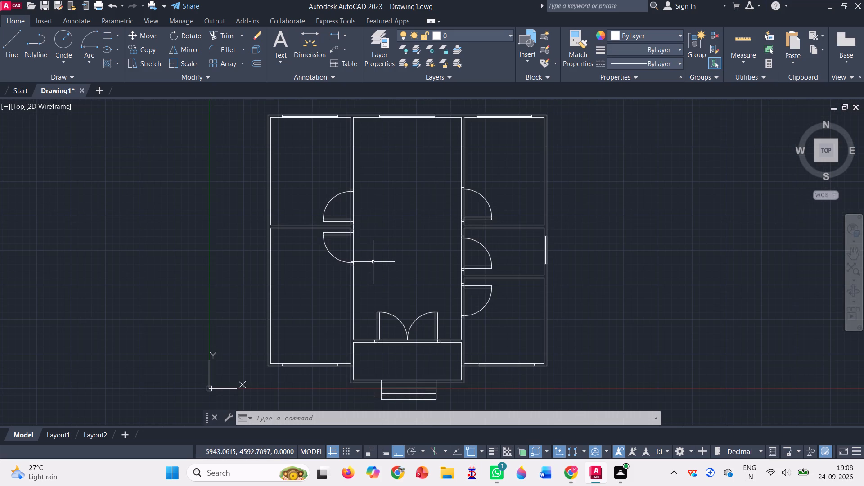
pyautogui.click(220, 36)
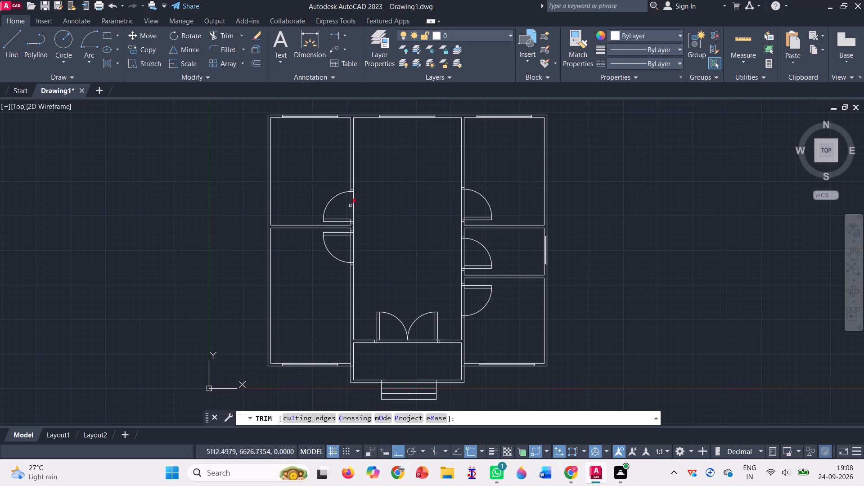
pyautogui.moveTo(346, 207); pyautogui.dragTo(372, 205)
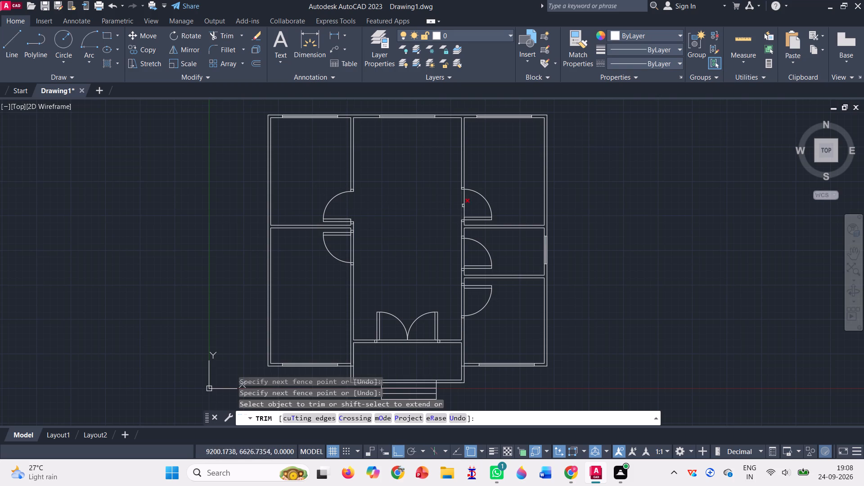
pyautogui.moveTo(470, 206); pyautogui.dragTo(451, 216)
pyautogui.moveTo(477, 256); pyautogui.dragTo(463, 258)
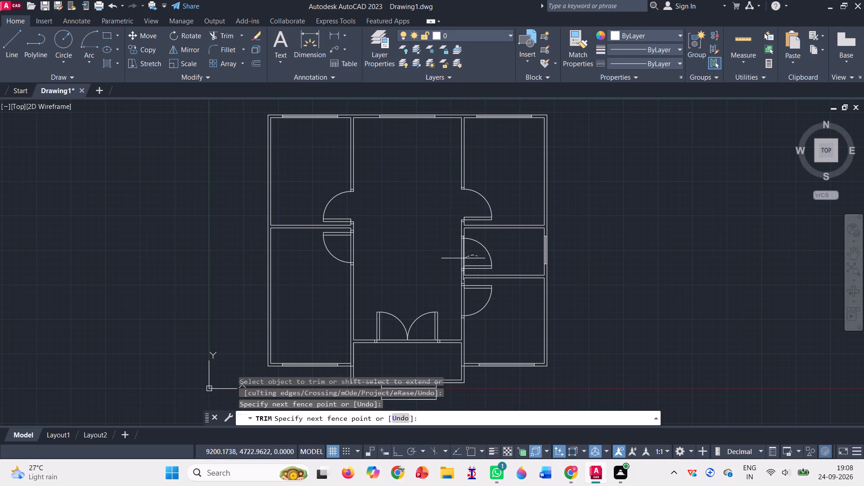
pyautogui.moveTo(463, 258); pyautogui.dragTo(457, 256)
pyautogui.moveTo(467, 298); pyautogui.dragTo(466, 299)
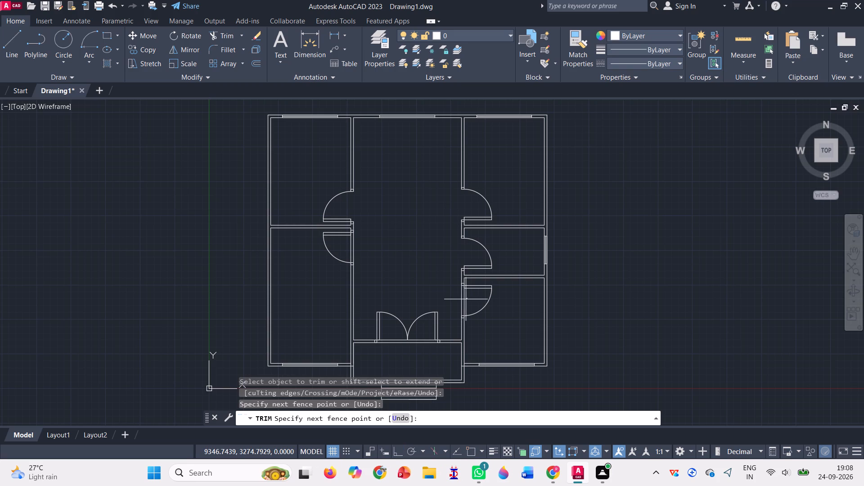
pyautogui.moveTo(466, 299); pyautogui.dragTo(454, 295)
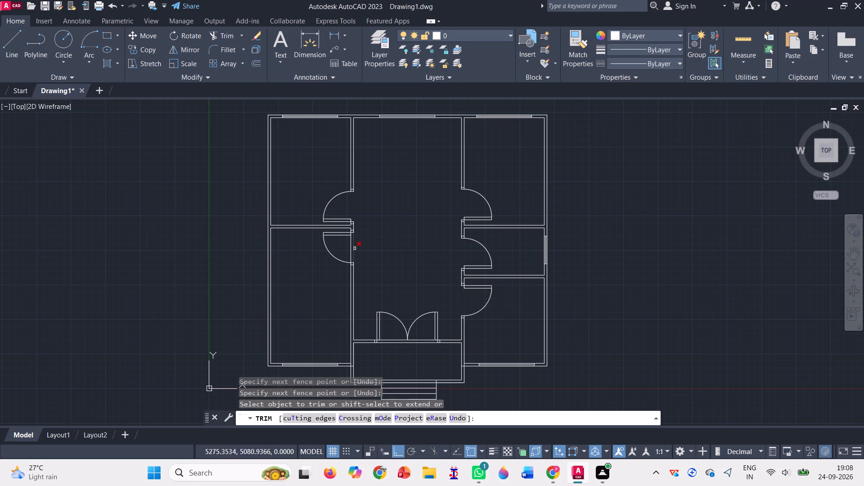
pyautogui.moveTo(347, 246); pyautogui.dragTo(365, 239)
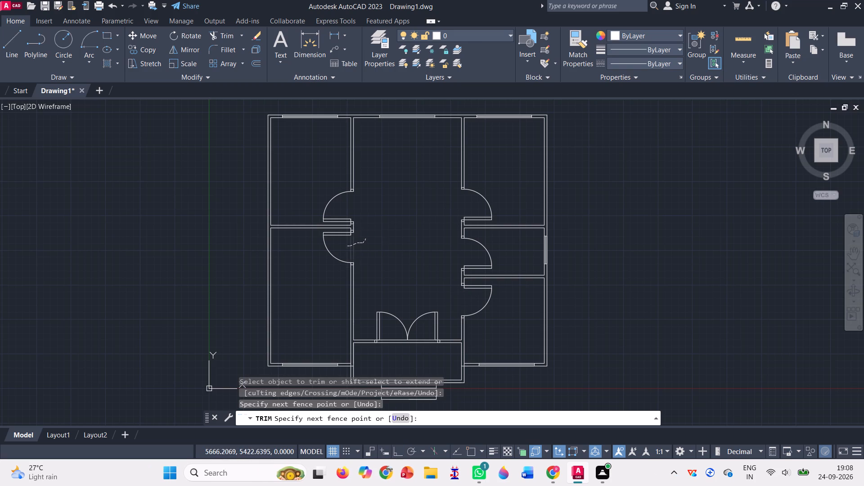
pyautogui.moveTo(386, 327); pyautogui.dragTo(394, 349)
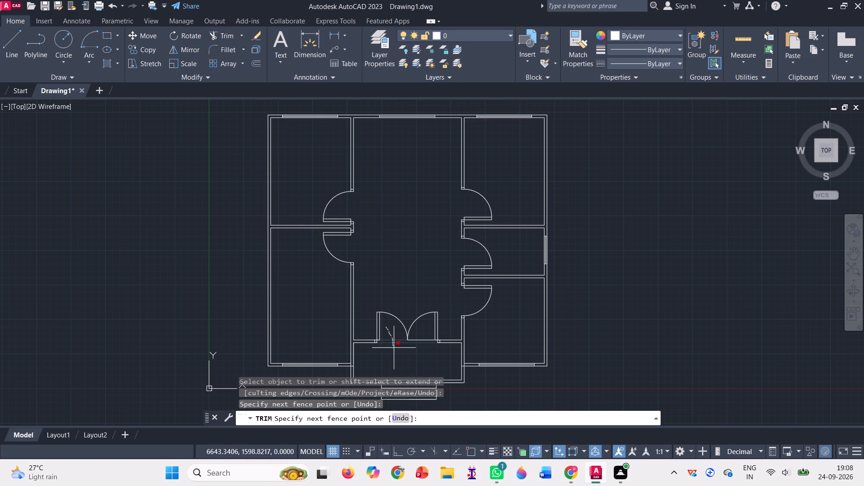
pyautogui.moveTo(394, 349); pyautogui.dragTo(420, 334)
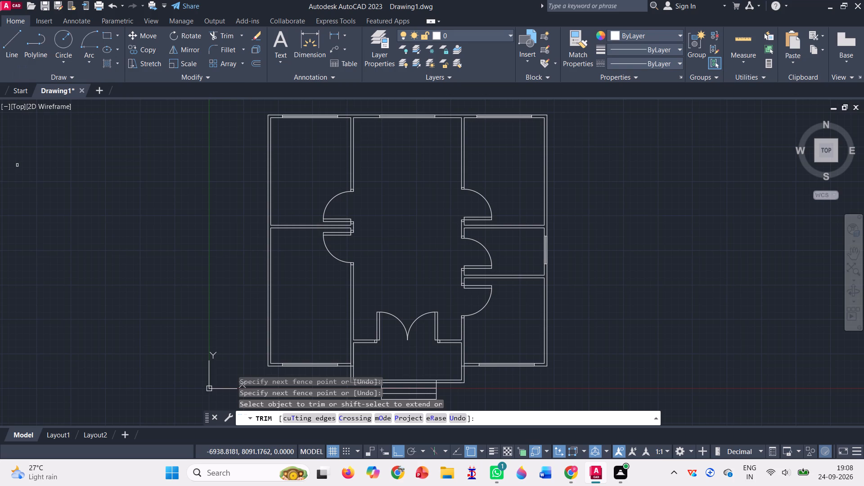
# Open DesignCenter and browse through the en-us sample folder to the Blocks of Kitchens.dwg.
pyautogui.hotkey('ctrl', '2')
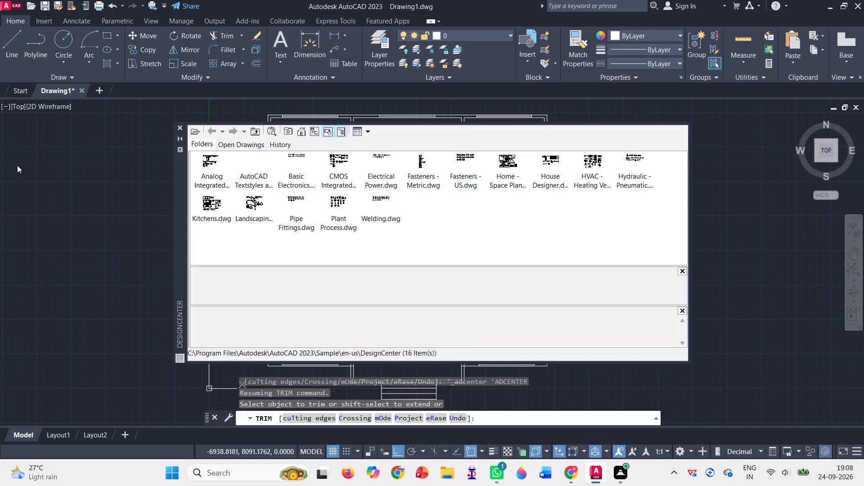
pyautogui.click(304, 130)
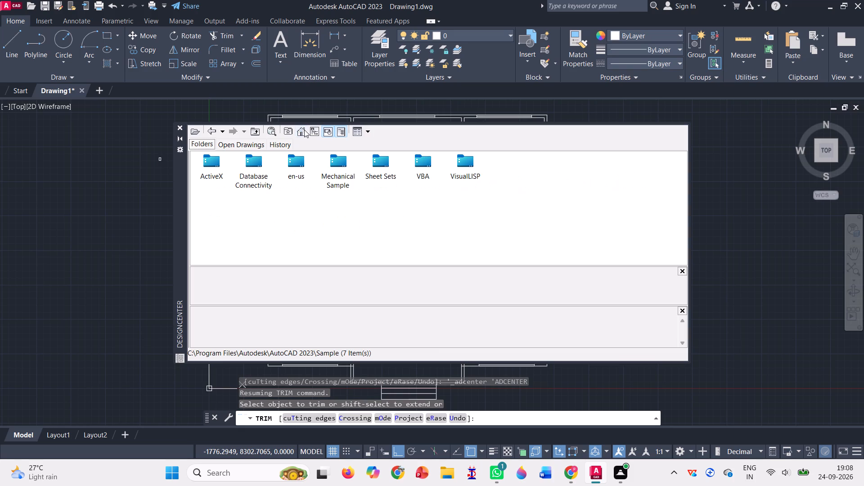
pyautogui.click(295, 161)
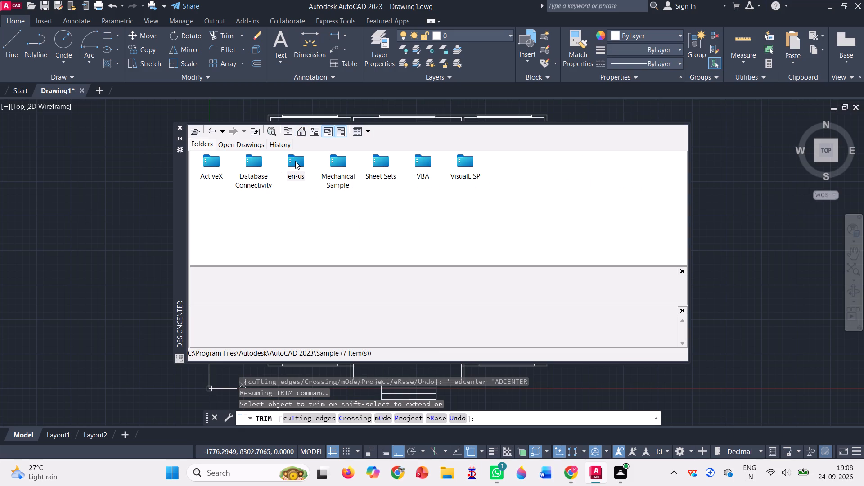
pyautogui.doubleClick(295, 161)
pyautogui.doubleClick(213, 165)
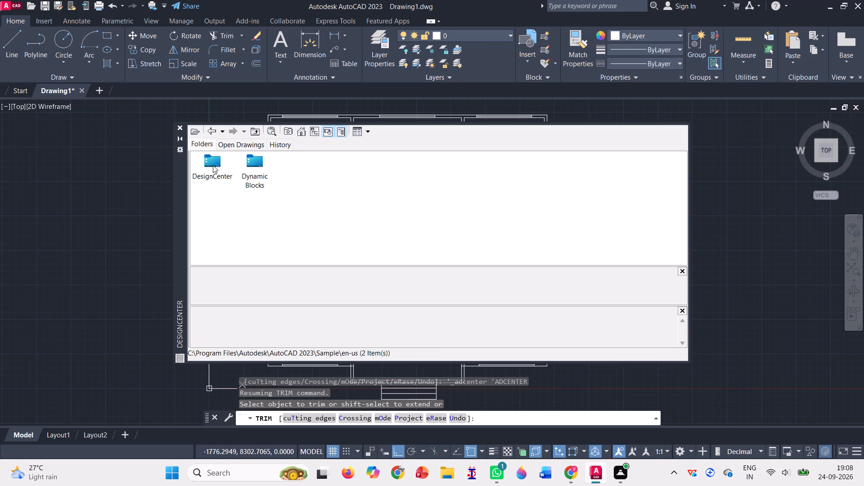
pyautogui.doubleClick(211, 209)
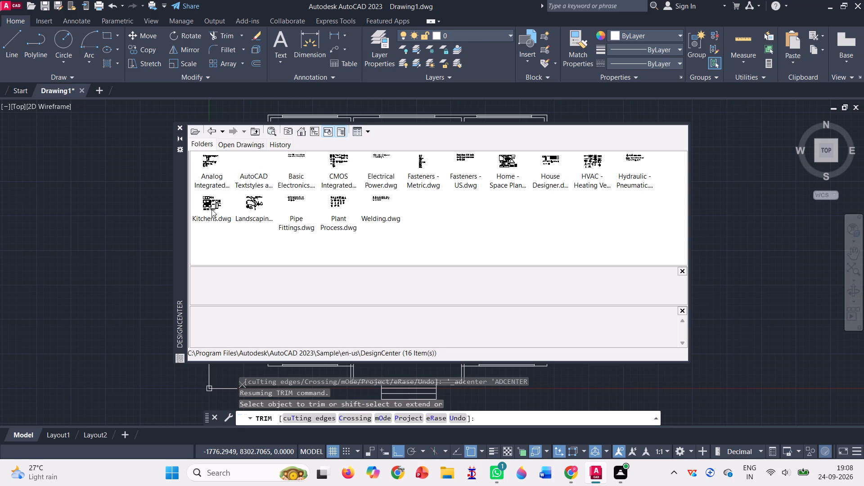
pyautogui.doubleClick(213, 160)
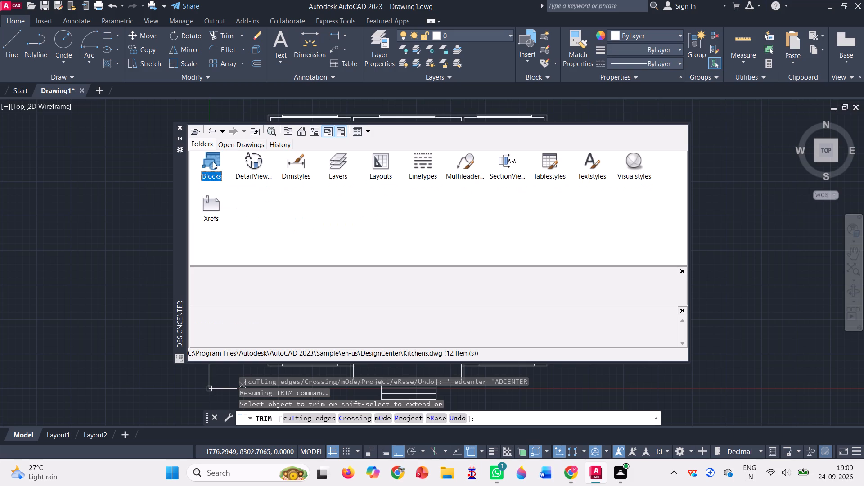
pyautogui.doubleClick(216, 155)
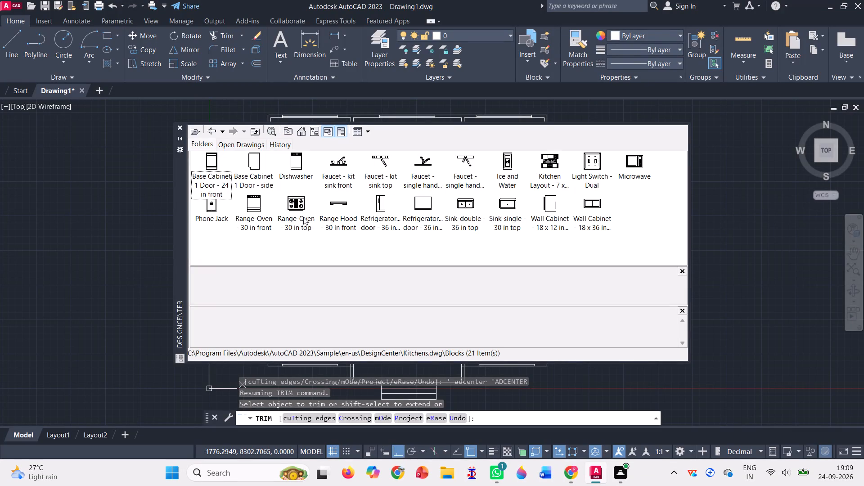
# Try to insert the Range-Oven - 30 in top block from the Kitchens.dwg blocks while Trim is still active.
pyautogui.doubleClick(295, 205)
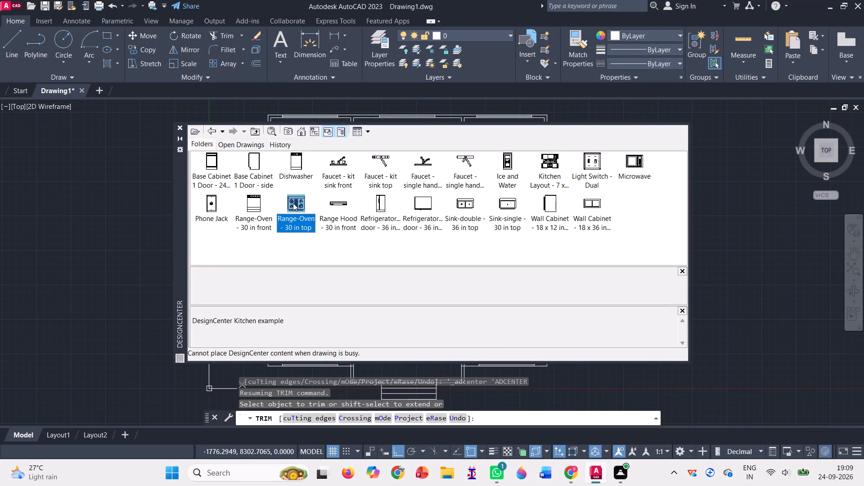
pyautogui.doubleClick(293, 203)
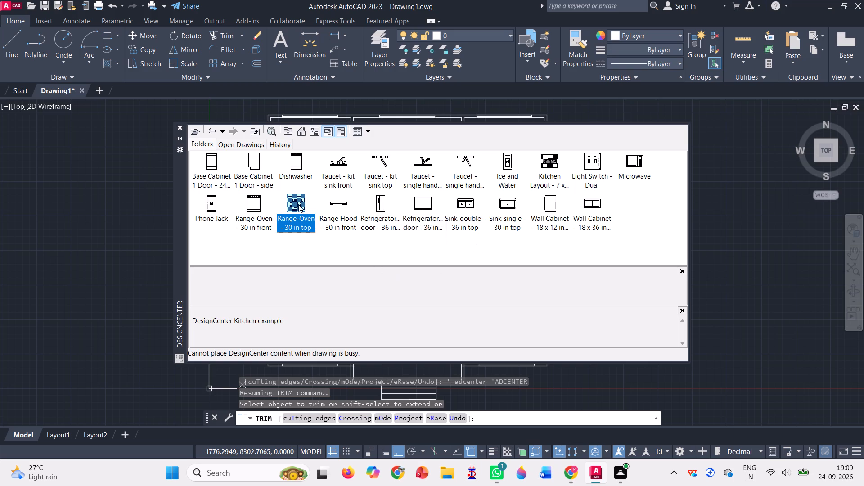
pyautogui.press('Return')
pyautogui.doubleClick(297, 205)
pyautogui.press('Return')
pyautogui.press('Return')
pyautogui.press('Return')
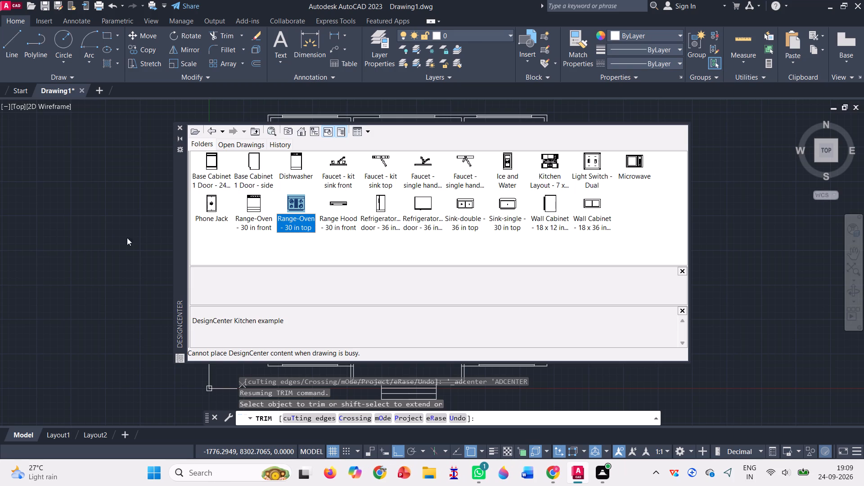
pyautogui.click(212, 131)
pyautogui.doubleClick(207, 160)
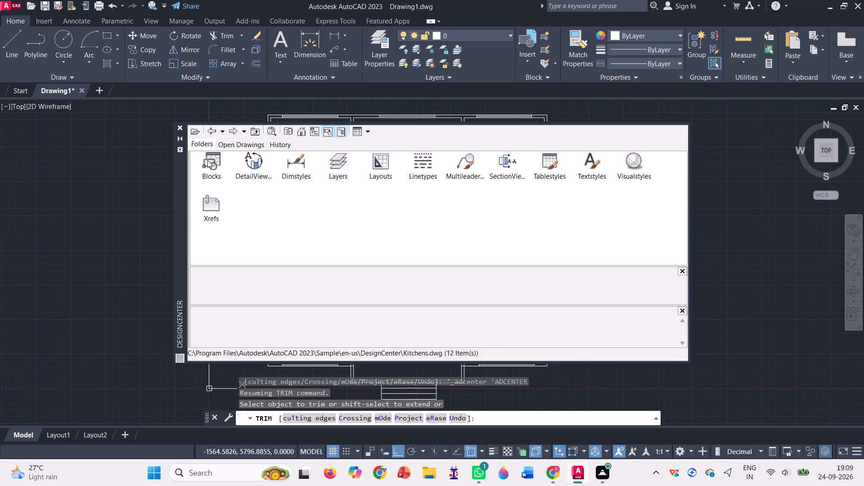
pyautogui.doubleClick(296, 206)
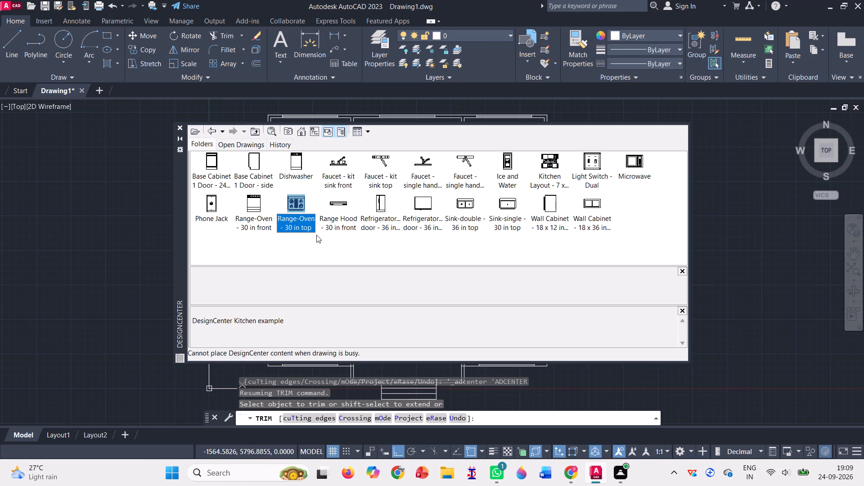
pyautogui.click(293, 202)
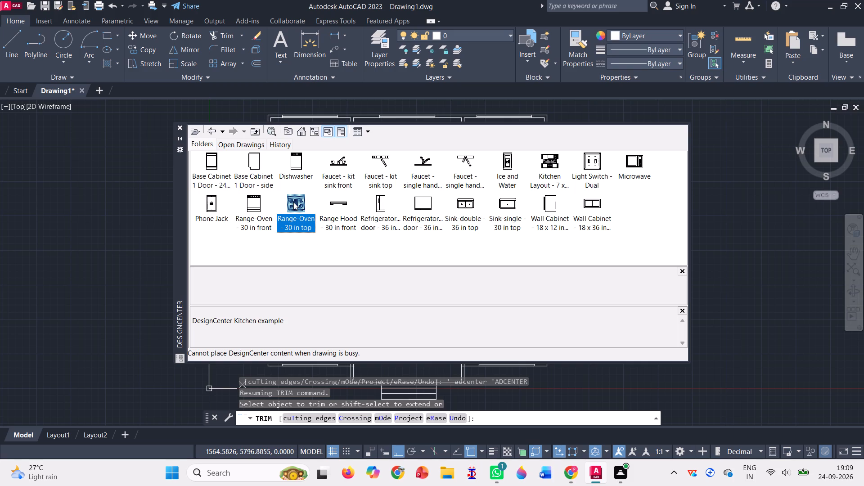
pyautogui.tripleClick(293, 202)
# Close DesignCenter and end the running Trim command.
pyautogui.click(179, 125)
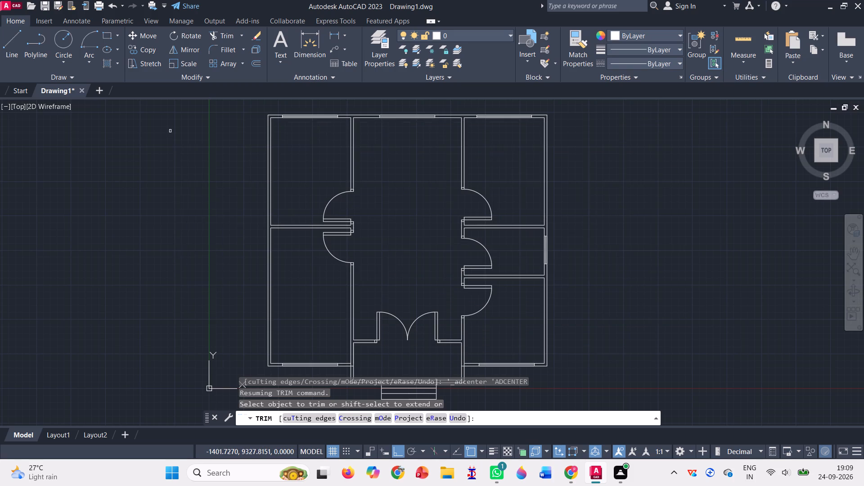
pyautogui.press('`')
pyautogui.press('Escape')
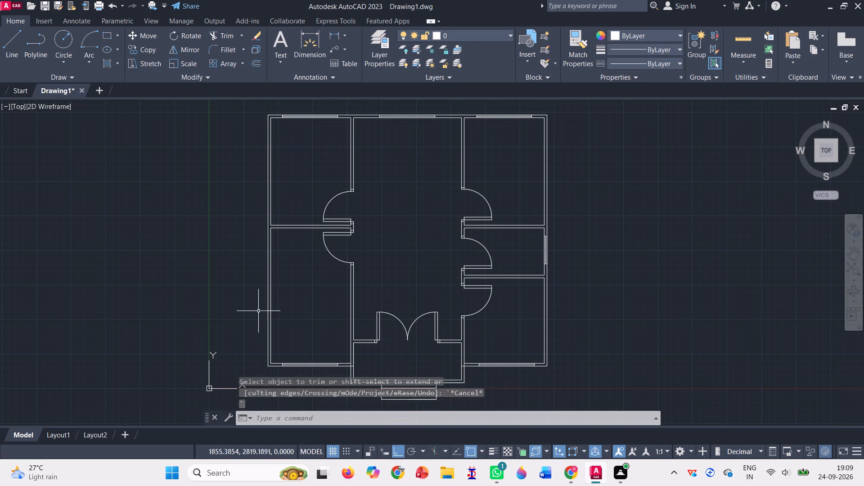
pyautogui.press('Escape')
pyautogui.press('Escape')
pyautogui.press('Escape')
pyautogui.press('Escape')
pyautogui.press('Escape')
pyautogui.press('Escape')
pyautogui.press('Escape')
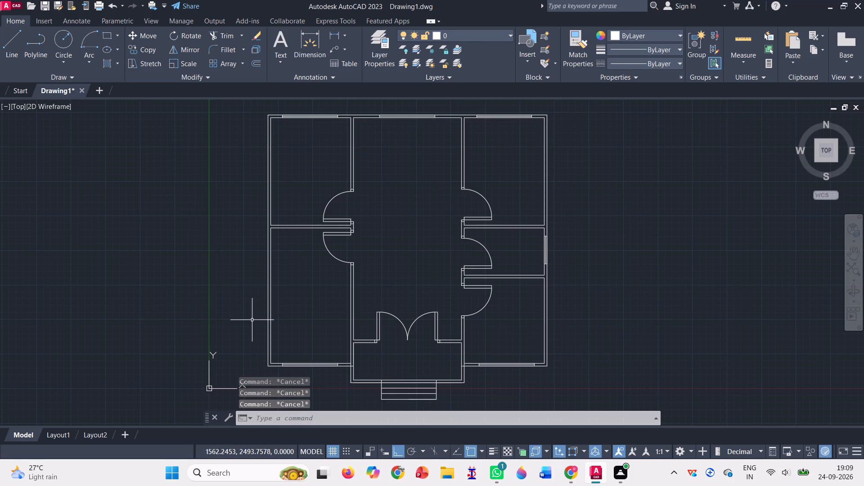
pyautogui.press('Escape')
pyautogui.press('Escape')
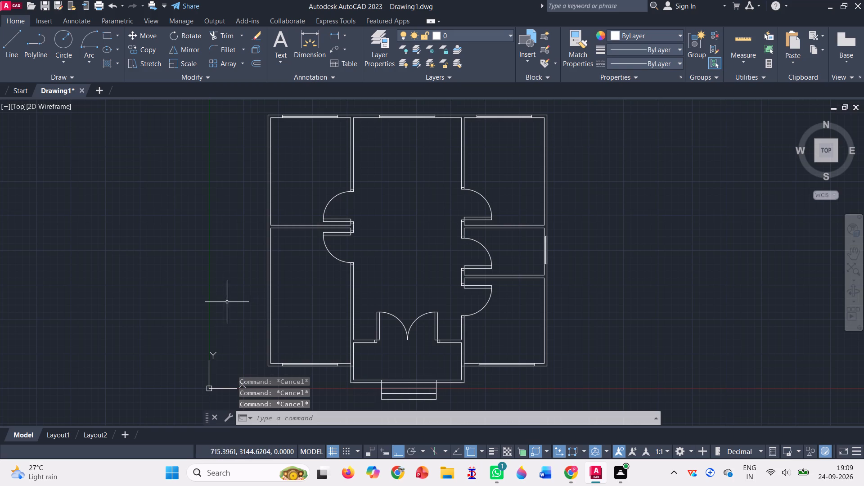
# Reopen DesignCenter and insert the Range-Oven - 30 in top block at scale 1 in the empty area west of the floor plan.
pyautogui.hotkey('ctrl', '2')
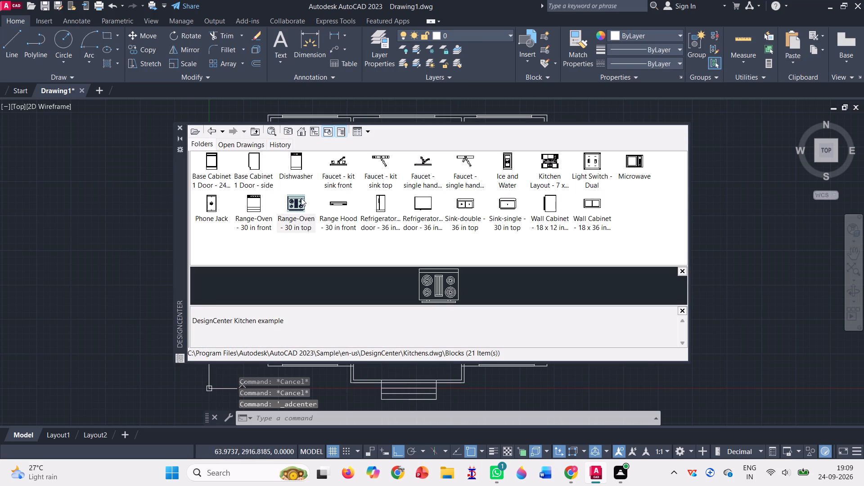
pyautogui.doubleClick(301, 198)
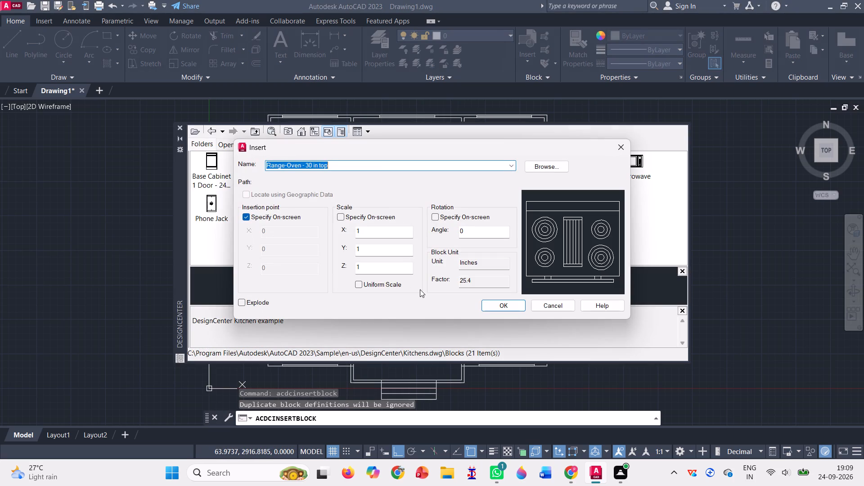
pyautogui.click(496, 305)
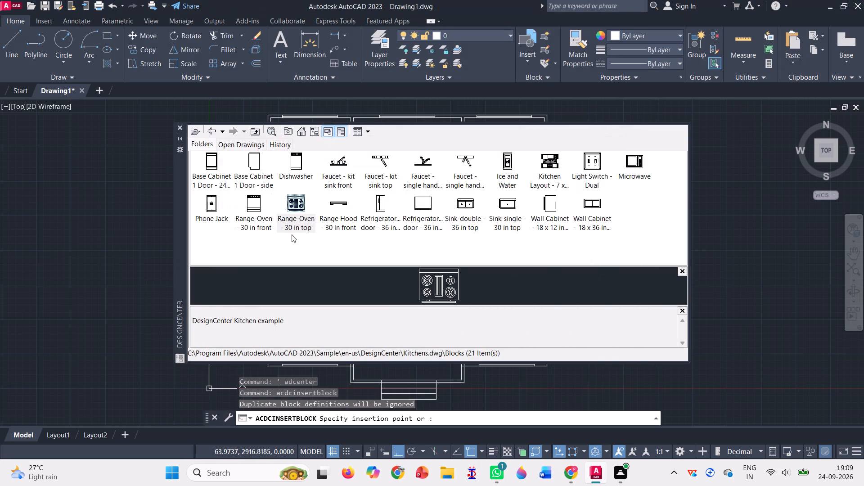
pyautogui.click(107, 178)
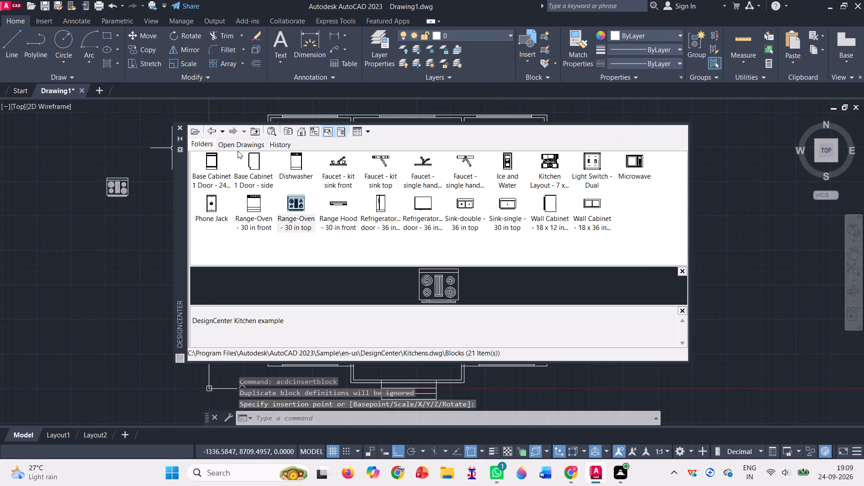
# Insert the Sink-double - 36 in top block at scale 1 outside the floor plan, just north of the range-oven.
pyautogui.doubleClick(472, 208)
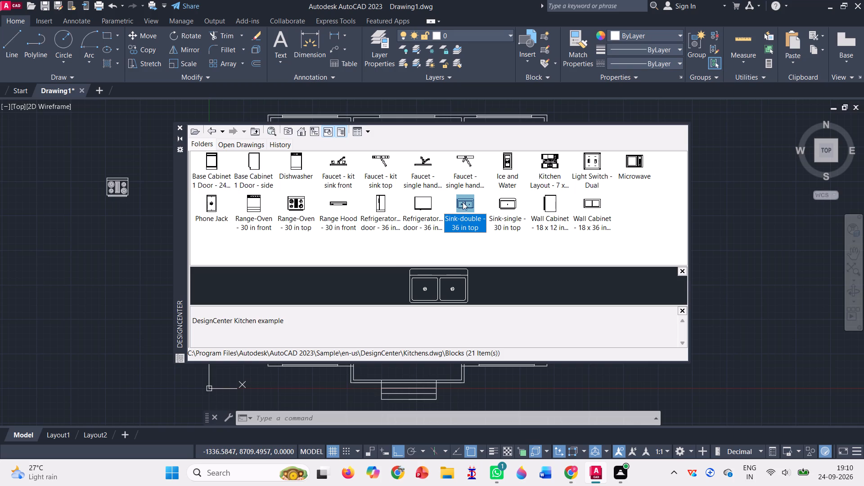
pyautogui.doubleClick(466, 199)
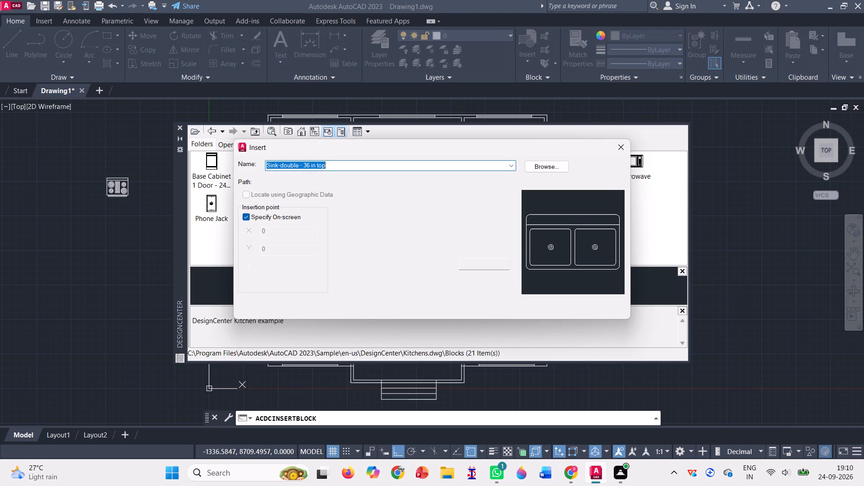
pyautogui.click(505, 308)
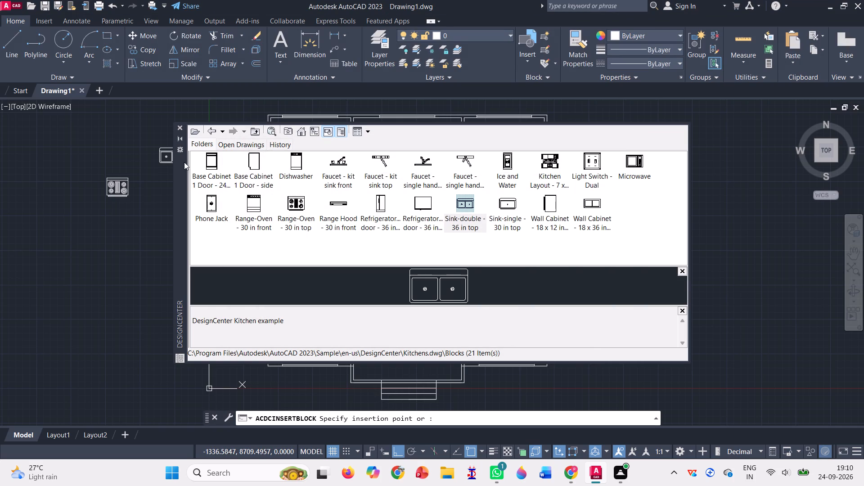
pyautogui.click(128, 141)
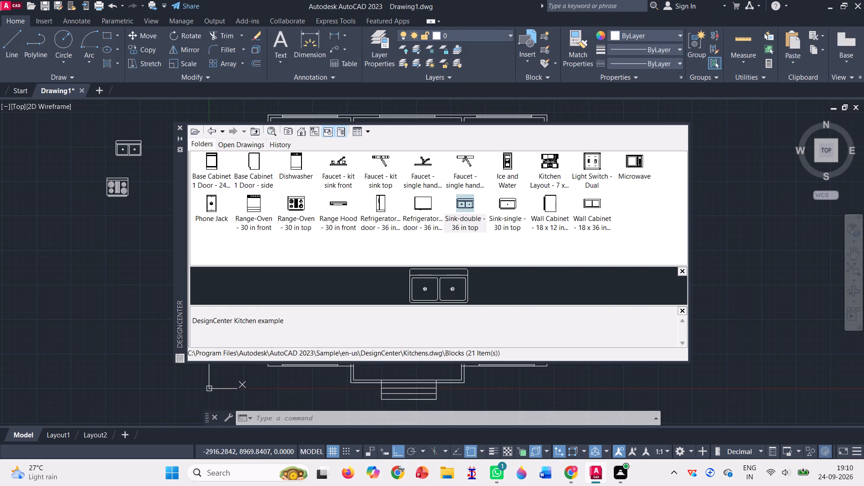
# Insert the Bed - Queen block from the Home - Space Planner.dwg blocks west of the floor plan, just south of the range-oven.
pyautogui.click(210, 128)
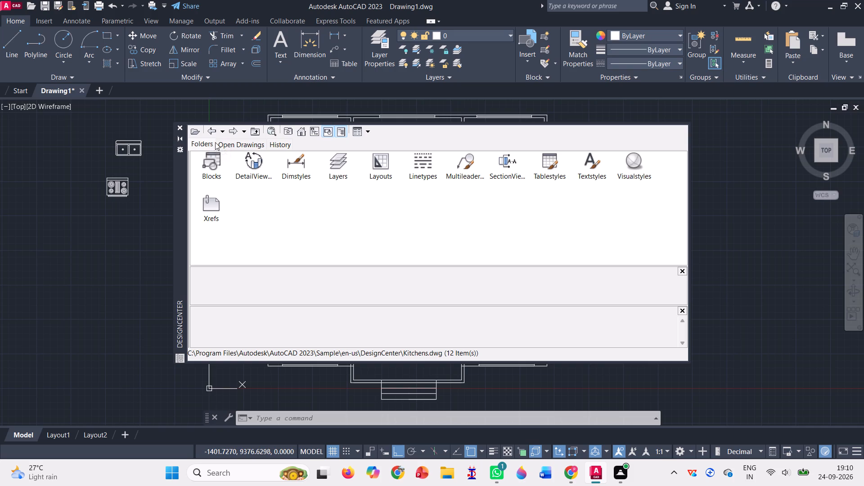
pyautogui.click(212, 128)
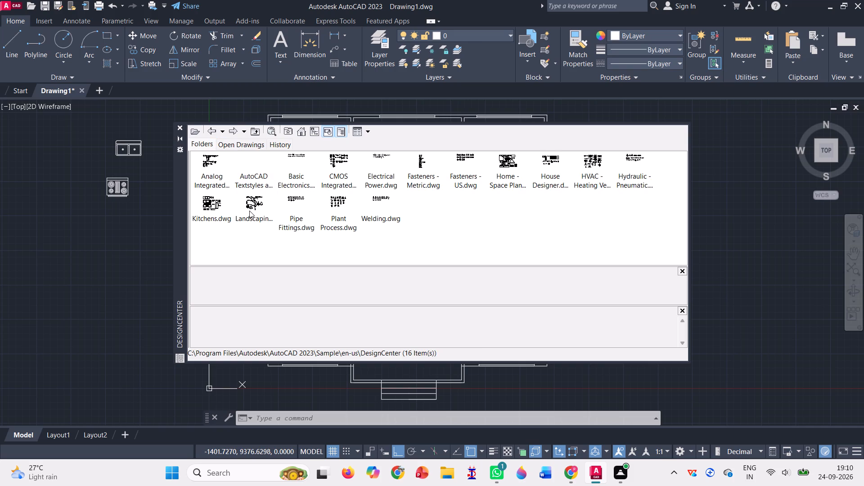
pyautogui.doubleClick(517, 165)
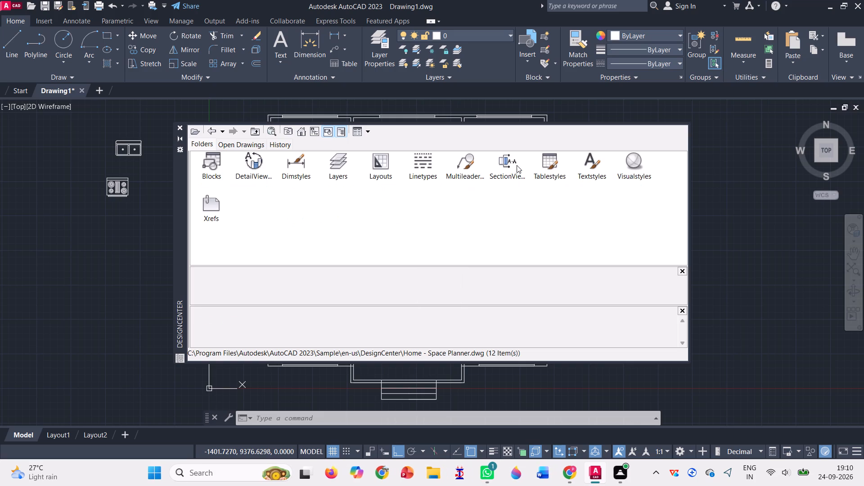
pyautogui.doubleClick(211, 162)
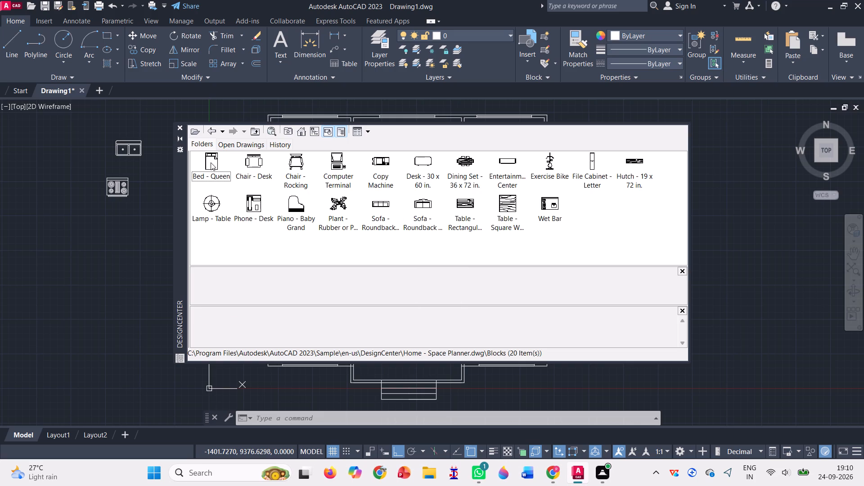
pyautogui.doubleClick(210, 157)
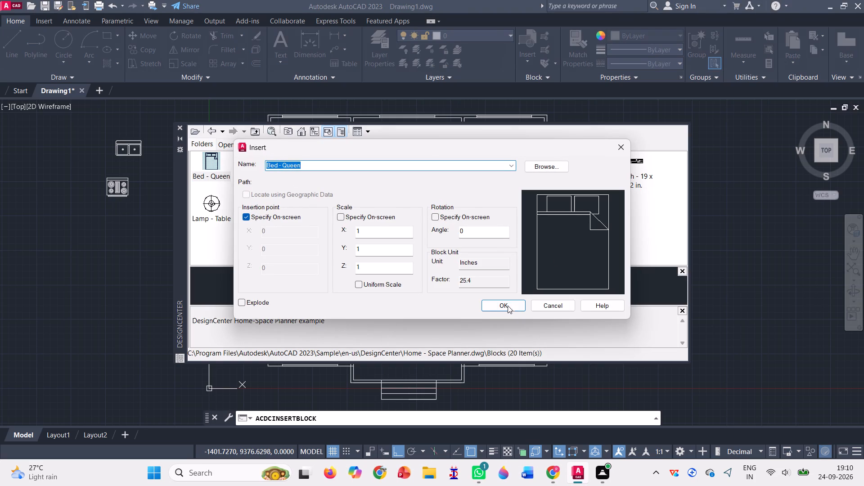
pyautogui.click(506, 307)
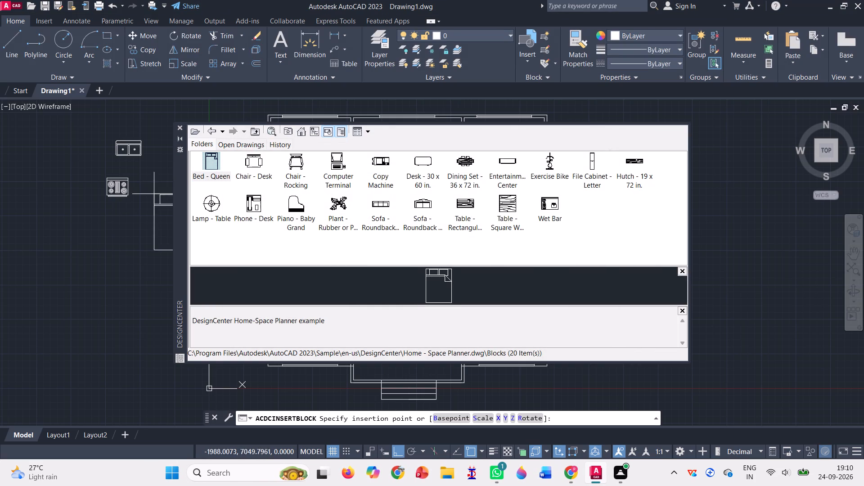
pyautogui.click(97, 220)
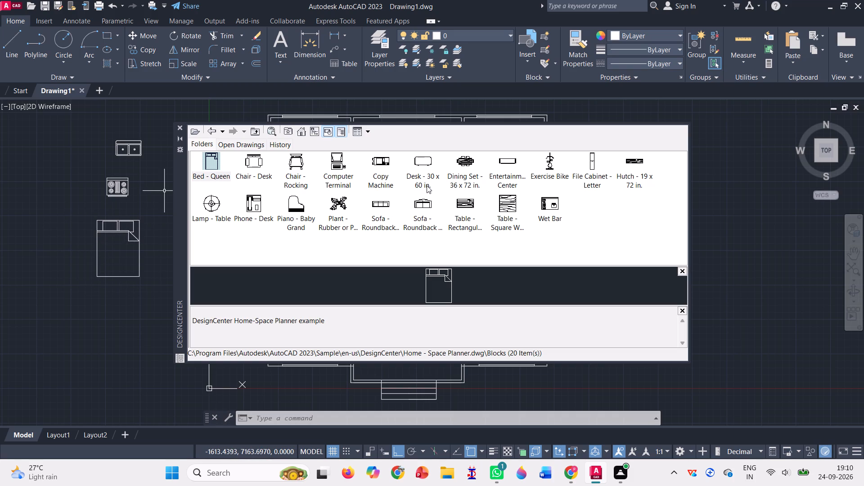
# Insert the Dining Set - 36 x 72 in. block outside the floor plan, south of the queen bed.
pyautogui.doubleClick(463, 162)
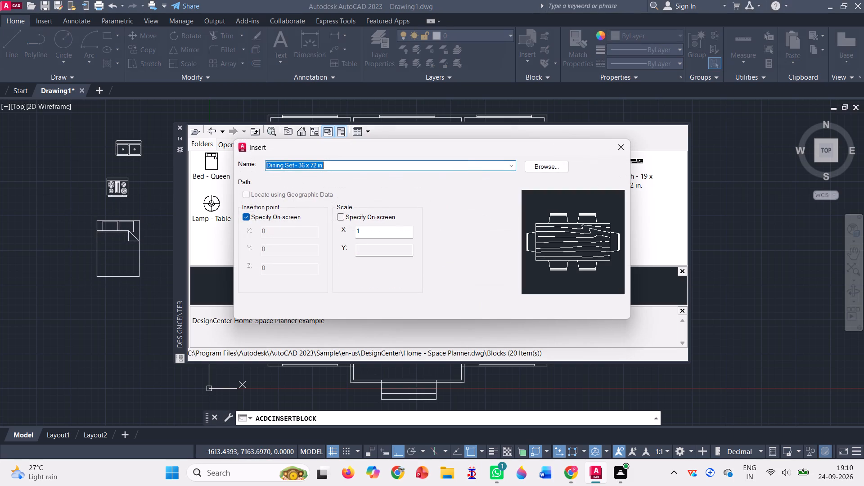
pyautogui.click(490, 309)
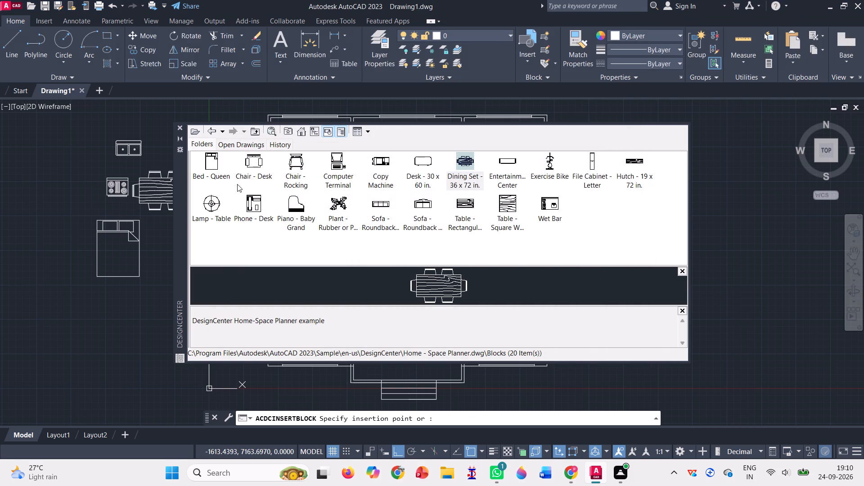
pyautogui.click(108, 330)
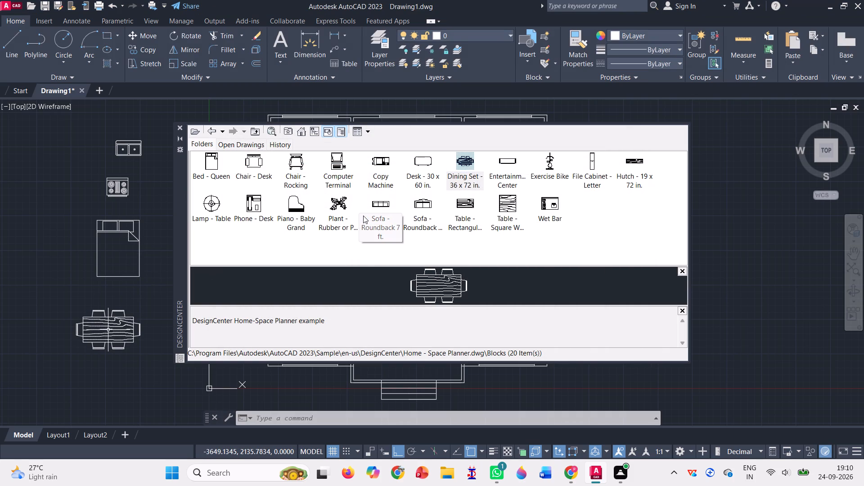
# Insert the Sofa - Roundback 7 ft. block at scale 1 in the empty area east of the floor plan.
pyautogui.doubleClick(382, 206)
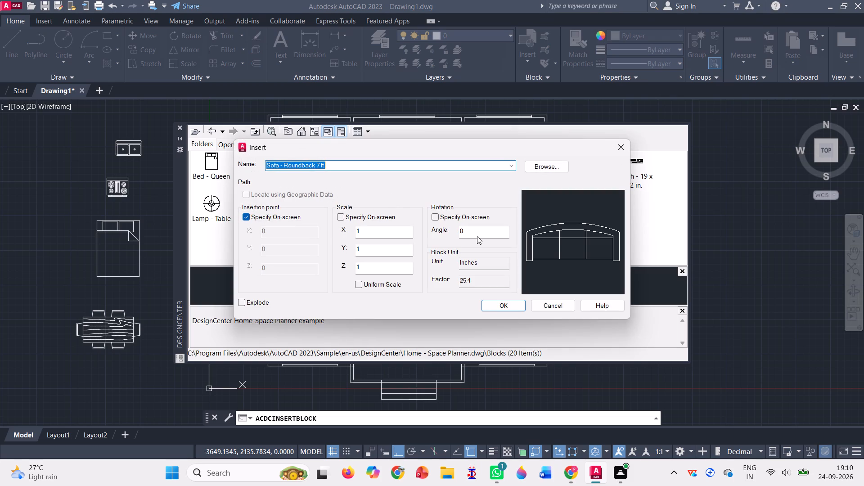
pyautogui.click(496, 307)
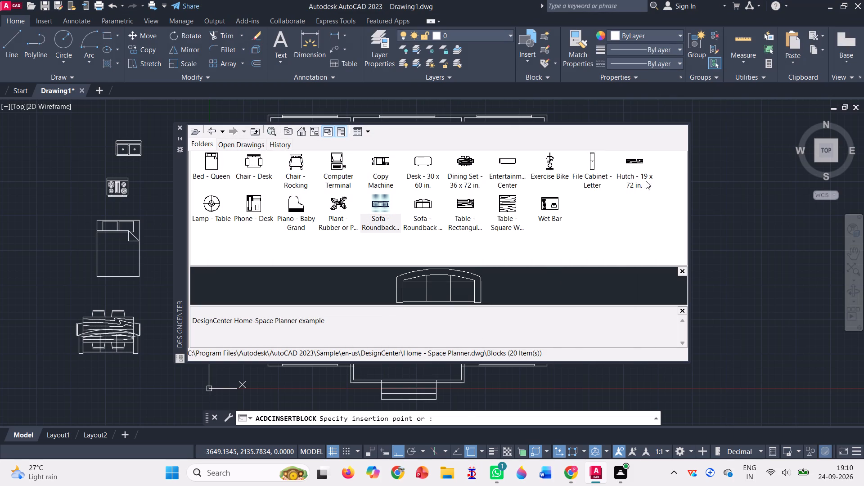
pyautogui.click(727, 223)
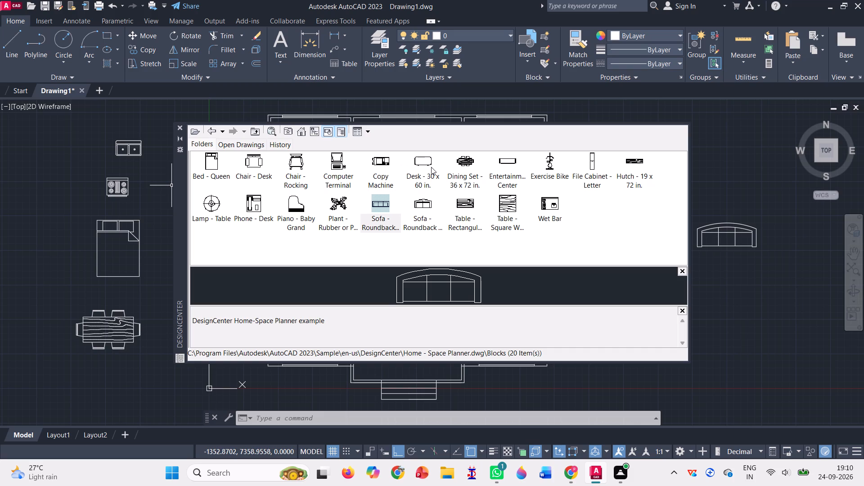
# Insert the Desk - 30 x 60 in. block at scale 1 east of the floor plan, just south of the sofa.
pyautogui.doubleClick(424, 156)
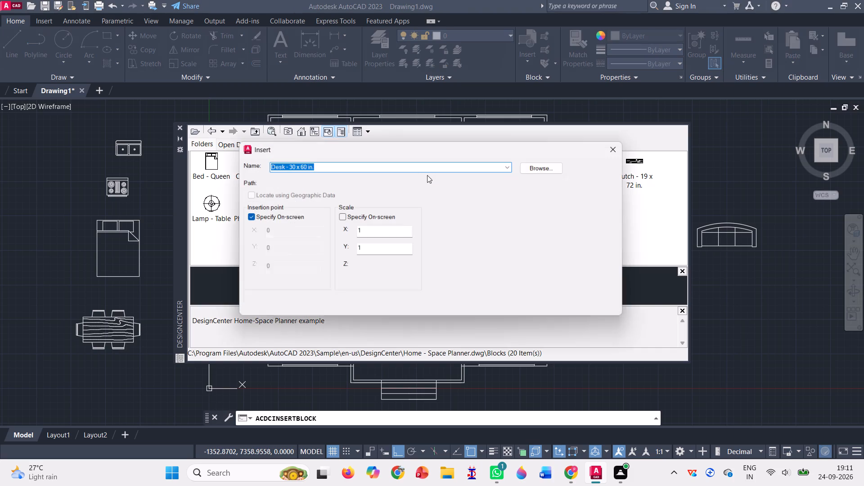
pyautogui.click(508, 301)
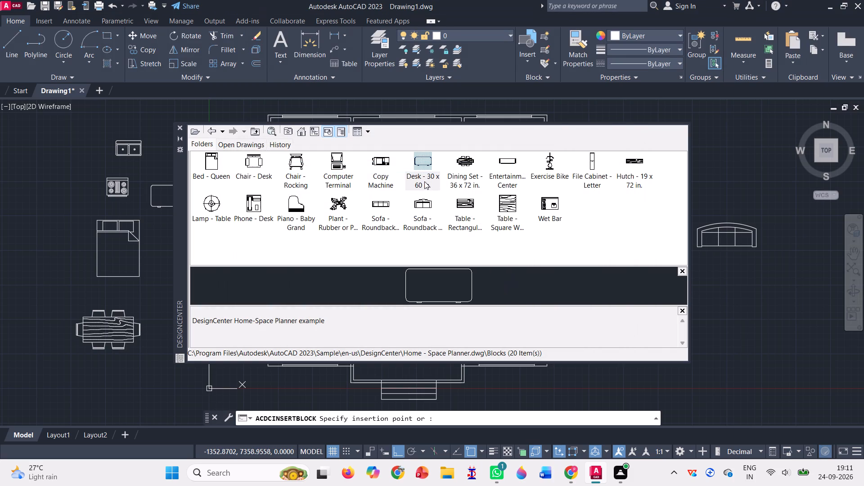
pyautogui.click(727, 283)
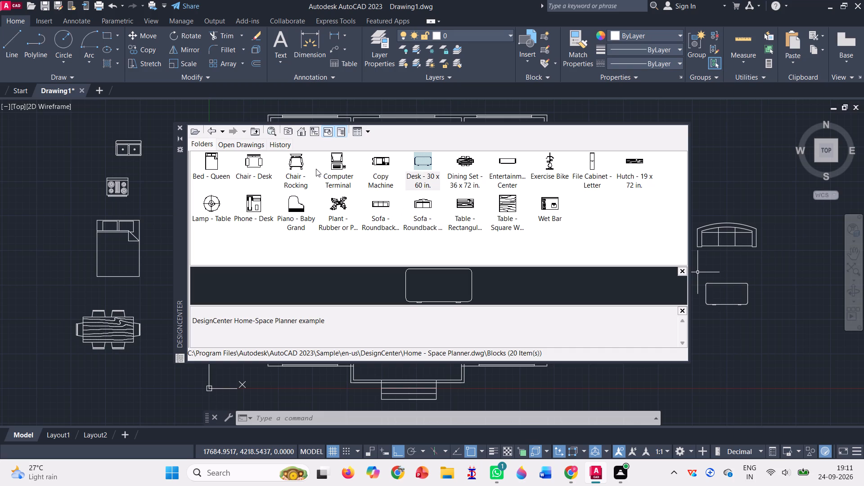
# Look through the blocks of the AutoCAD Textstyles and Linetypes, Analog Integrated Circuits, Fasteners - US and Home - Space Planner sample drawings.
pyautogui.click(210, 128)
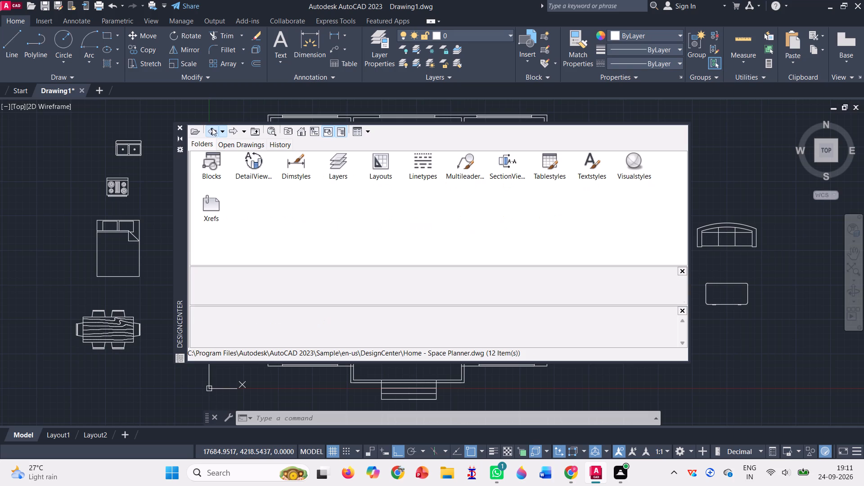
pyautogui.click(212, 129)
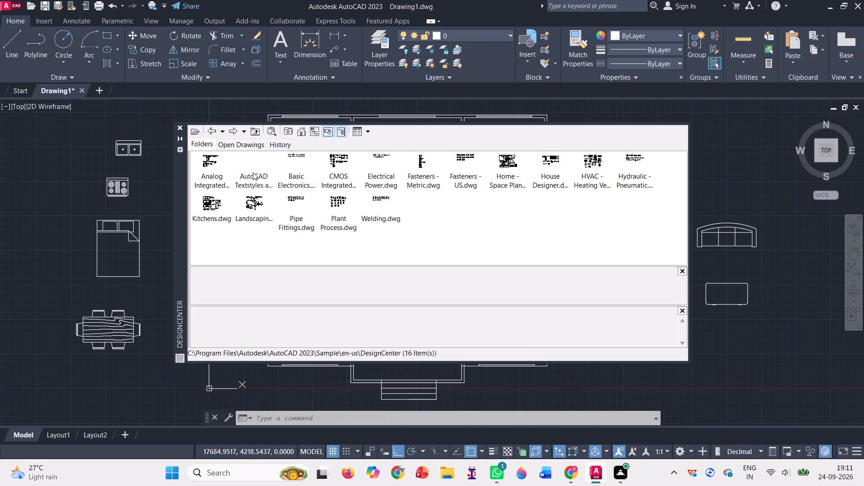
pyautogui.doubleClick(256, 166)
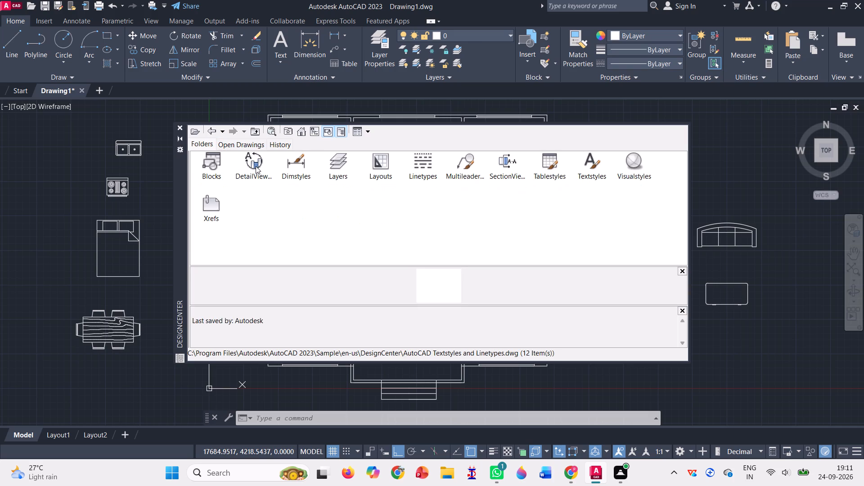
pyautogui.doubleClick(213, 160)
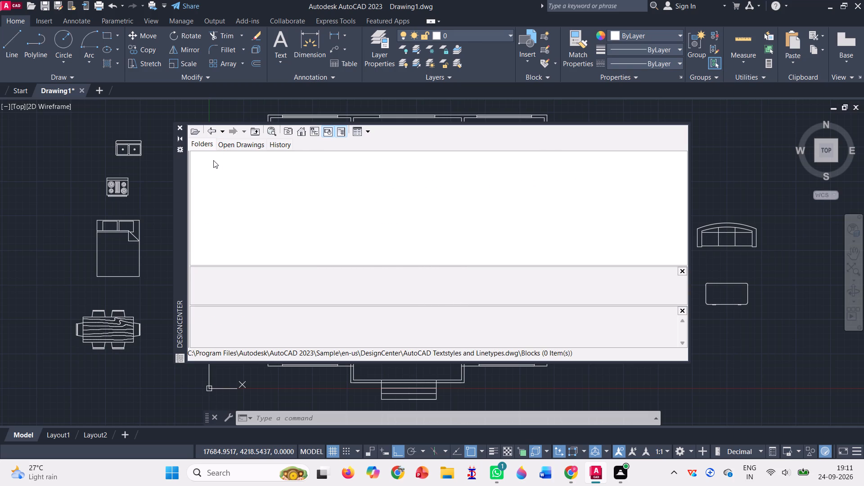
pyautogui.click(209, 134)
pyautogui.click(209, 134)
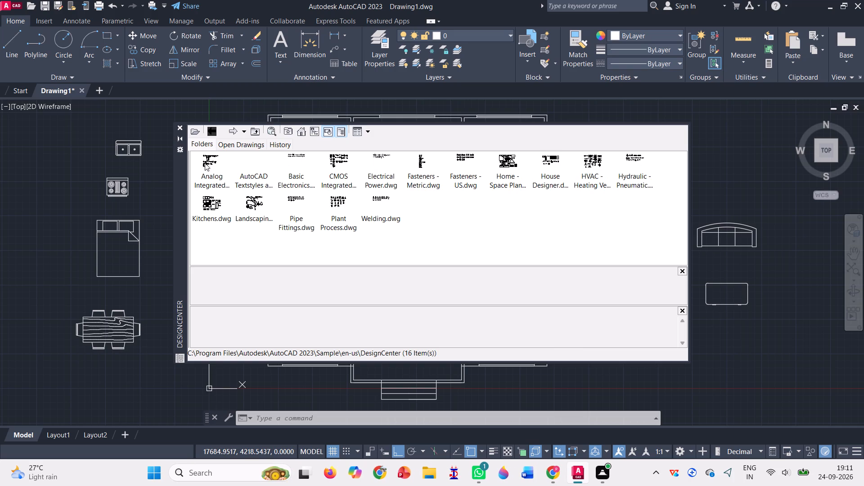
pyautogui.doubleClick(207, 162)
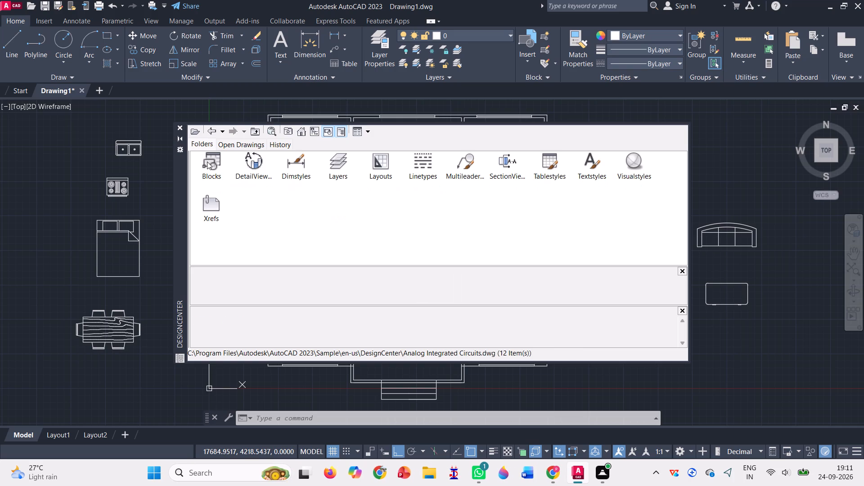
pyautogui.doubleClick(207, 162)
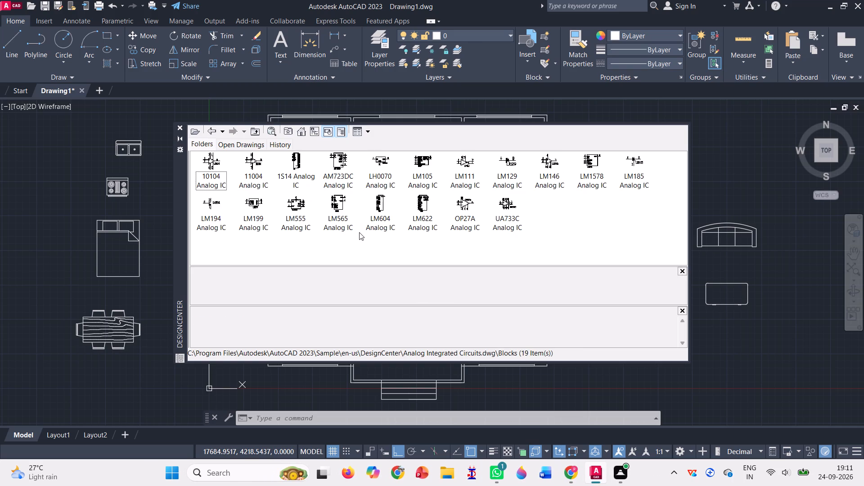
pyautogui.click(212, 133)
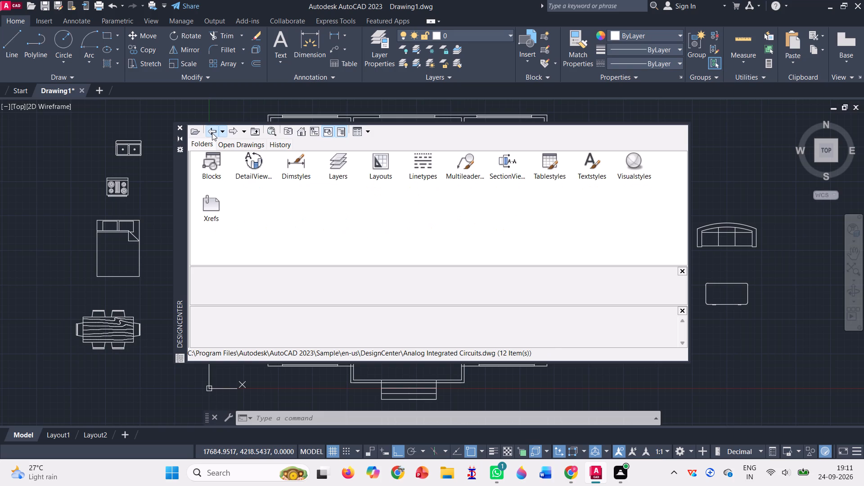
pyautogui.click(212, 133)
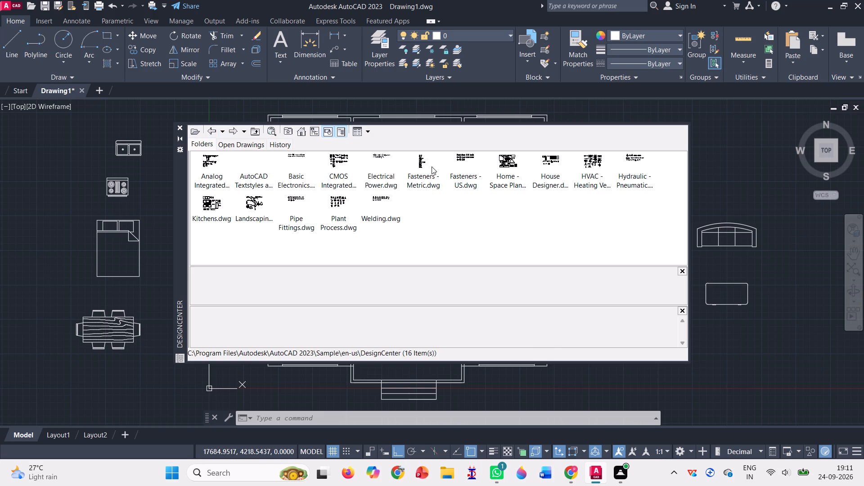
pyautogui.doubleClick(468, 164)
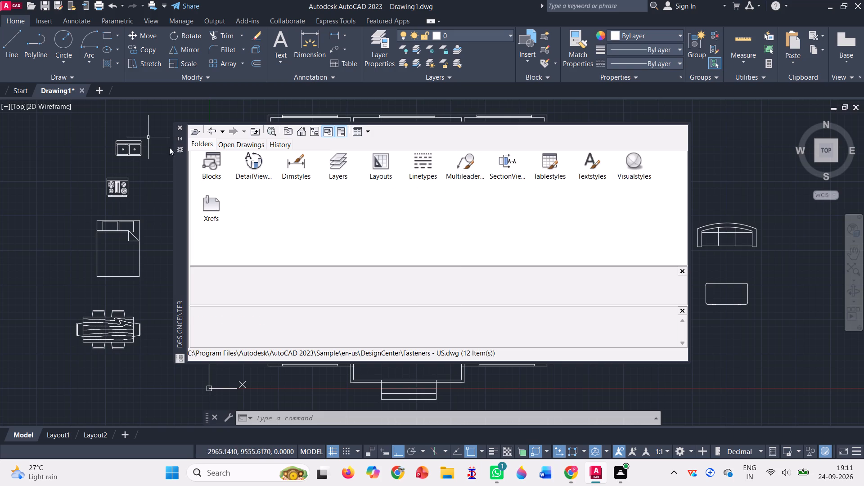
pyautogui.doubleClick(204, 159)
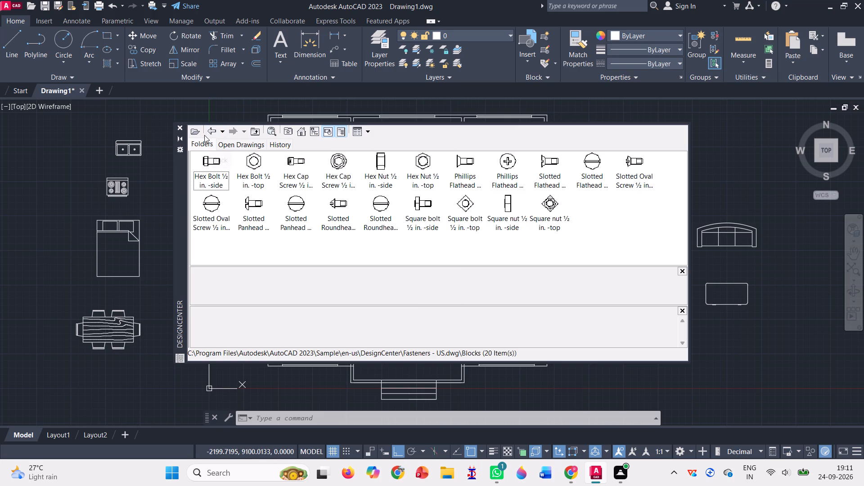
pyautogui.click(213, 130)
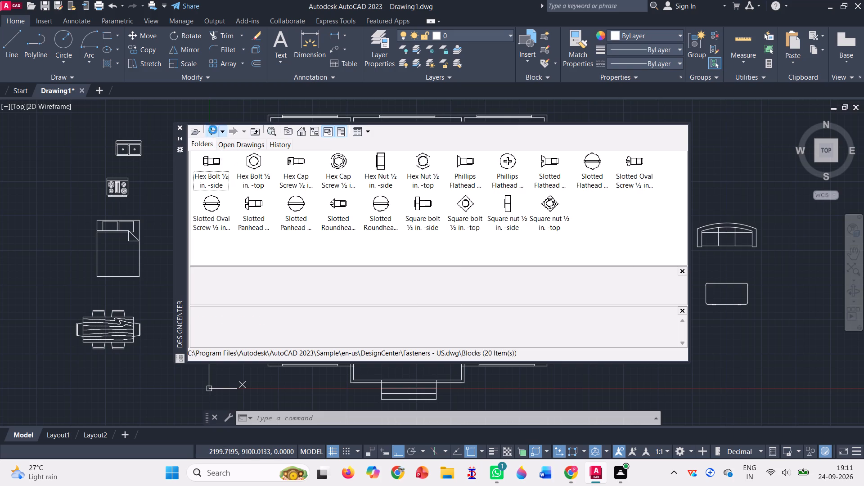
pyautogui.click(213, 130)
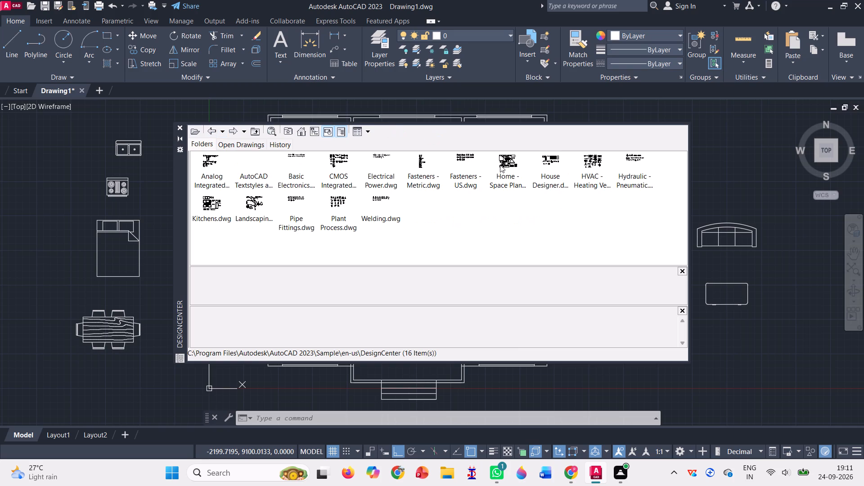
pyautogui.doubleClick(508, 161)
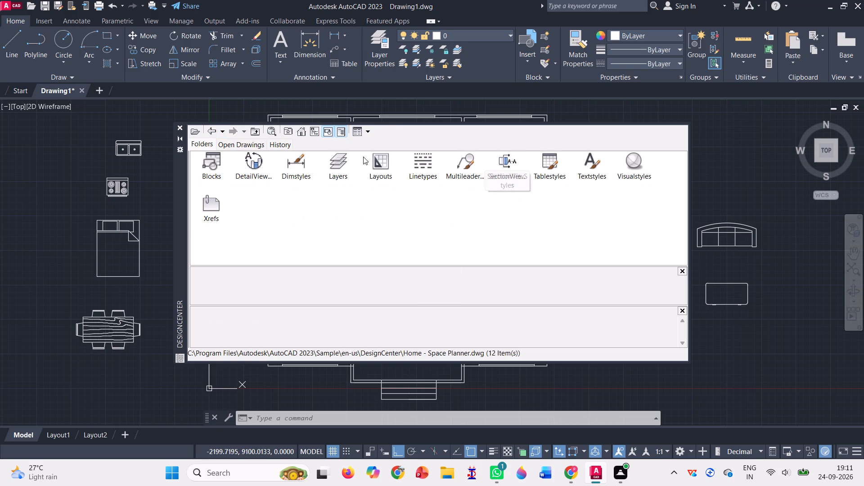
pyautogui.doubleClick(214, 157)
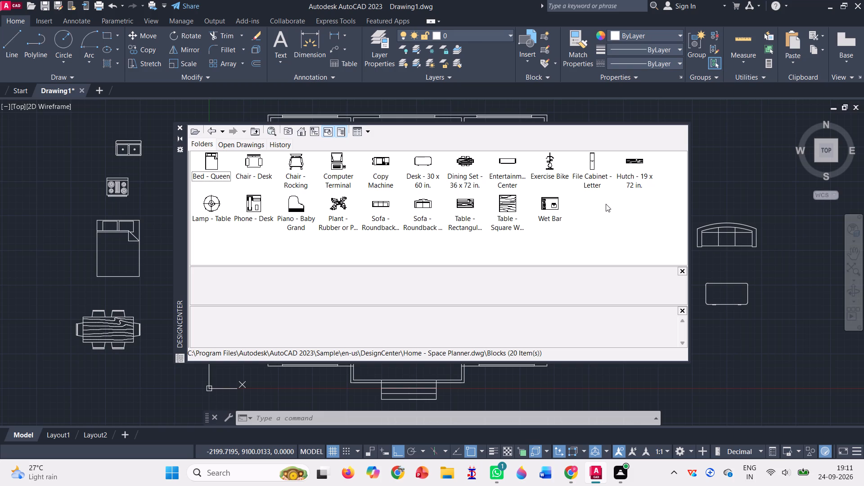
pyautogui.click(207, 130)
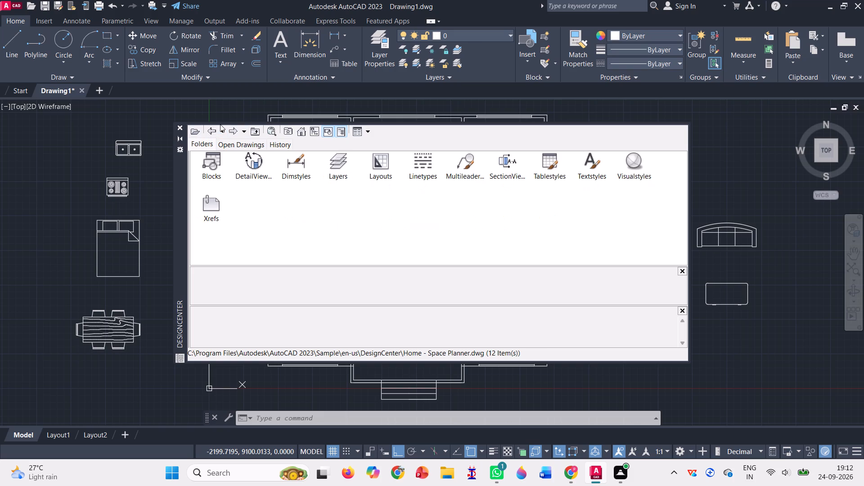
pyautogui.click(210, 127)
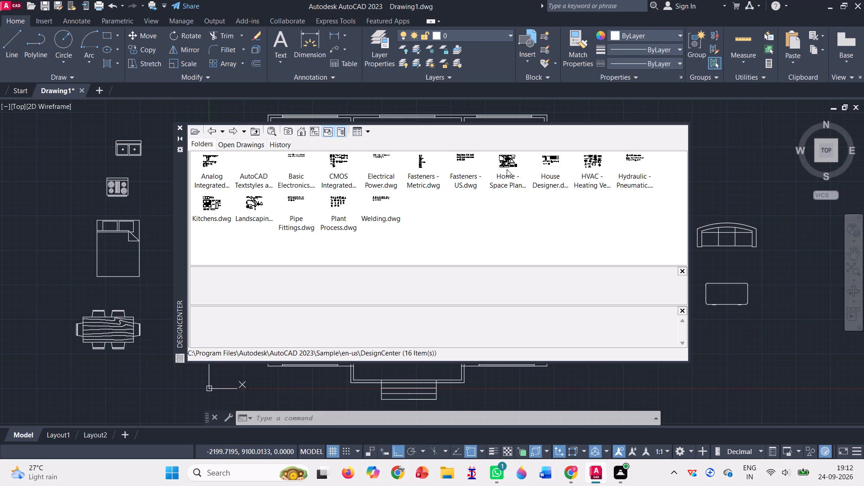
# Insert the Toilet - top block from the House Designer.dwg blocks east of the floor plan, just south of the desk.
pyautogui.doubleClick(552, 165)
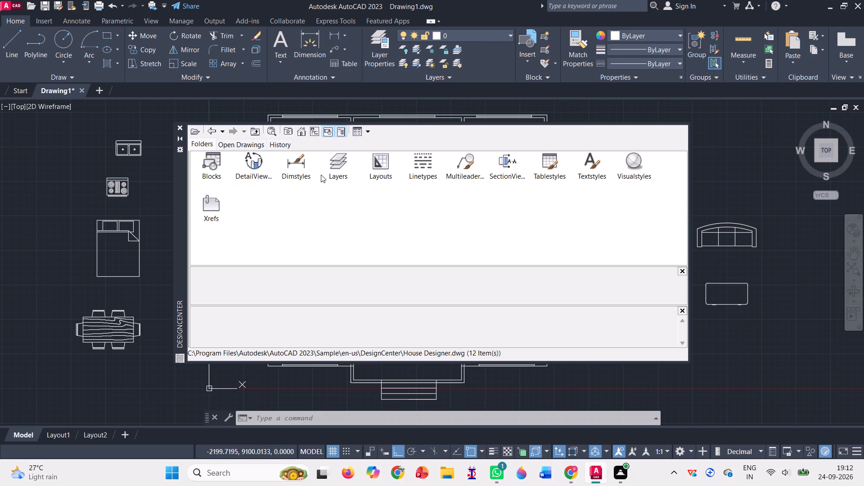
pyautogui.doubleClick(216, 156)
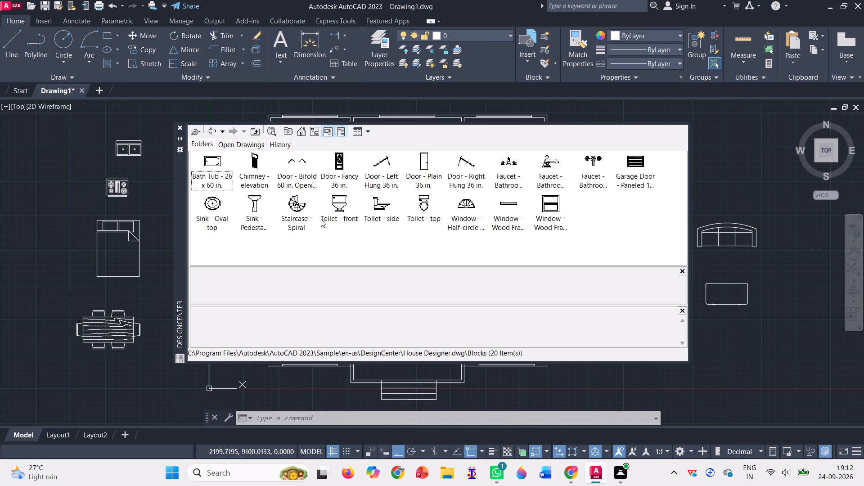
pyautogui.doubleClick(426, 205)
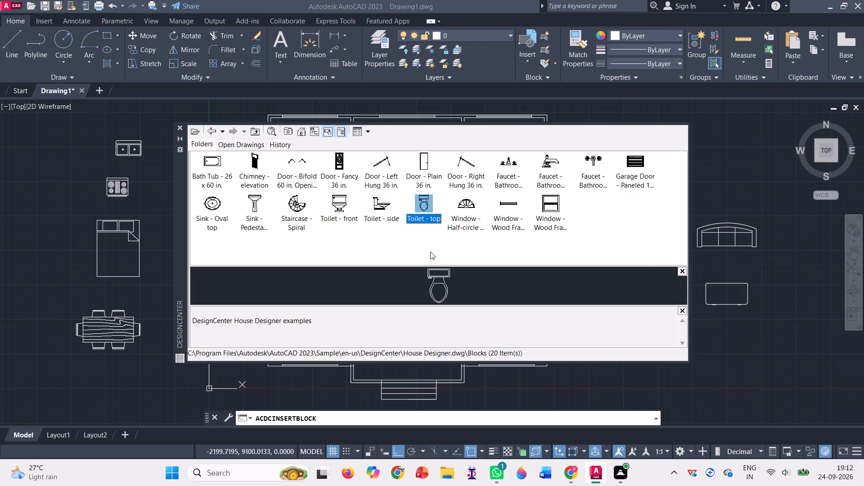
pyautogui.click(500, 303)
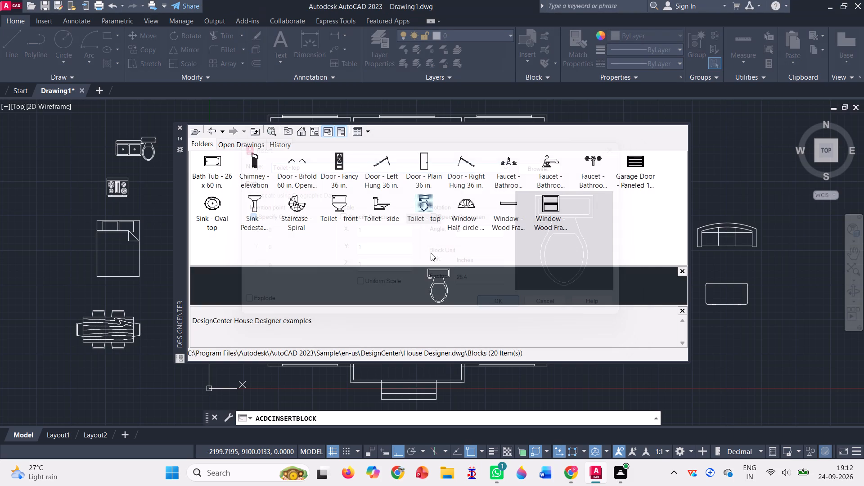
pyautogui.click(726, 329)
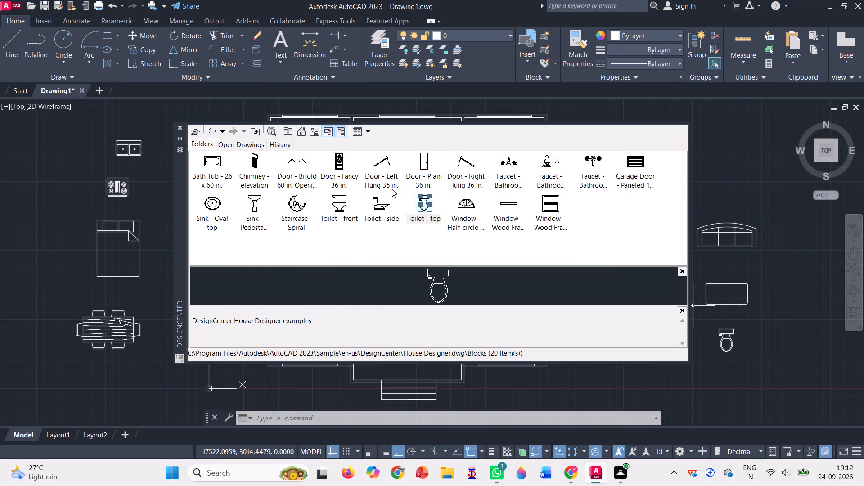
# Insert the Sink - Oval top block east of the floor plan, north of the sofa.
pyautogui.doubleClick(212, 206)
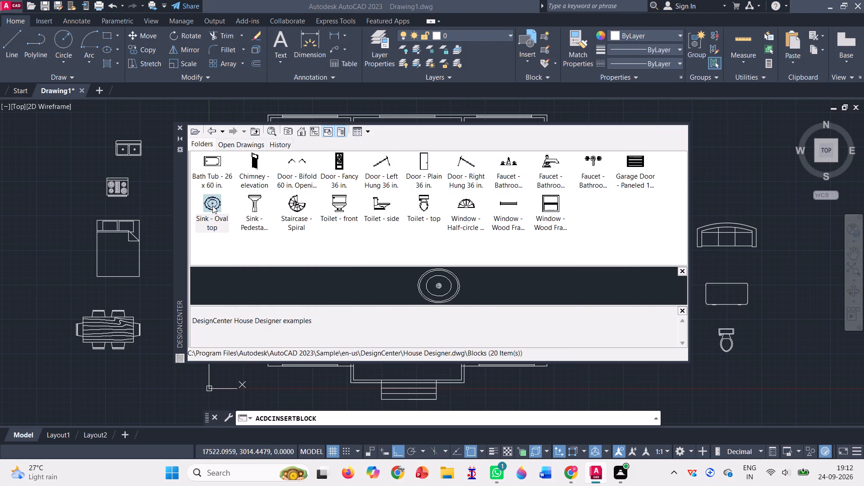
pyautogui.click(511, 306)
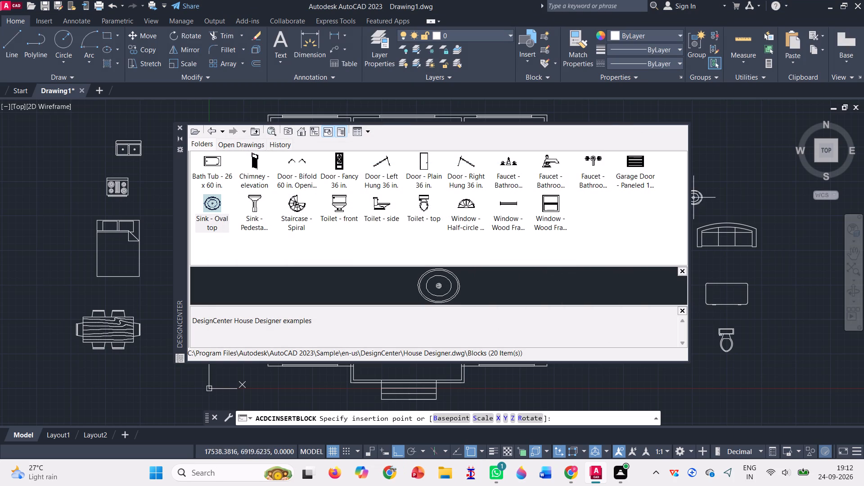
pyautogui.click(739, 172)
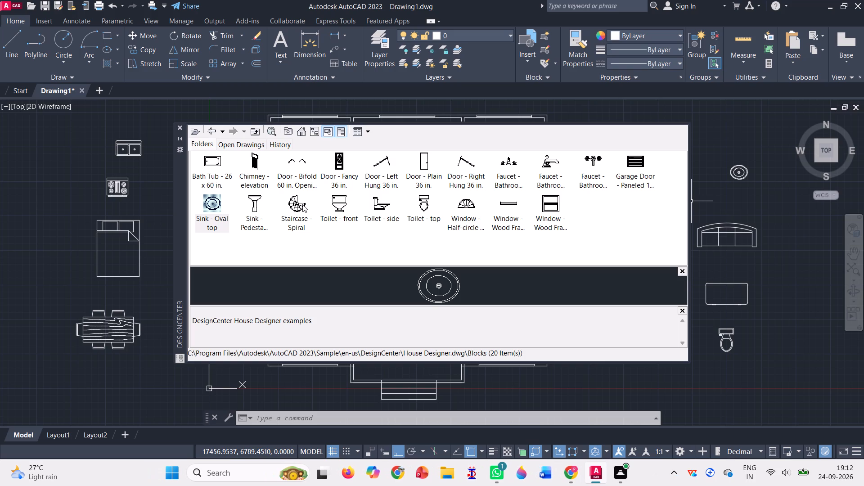
# Look through the blocks of the House Designer, HVAC - Heating Ventilation Air Conditioning and Hydraulic - Pneumatic sample drawings.
pyautogui.click(213, 133)
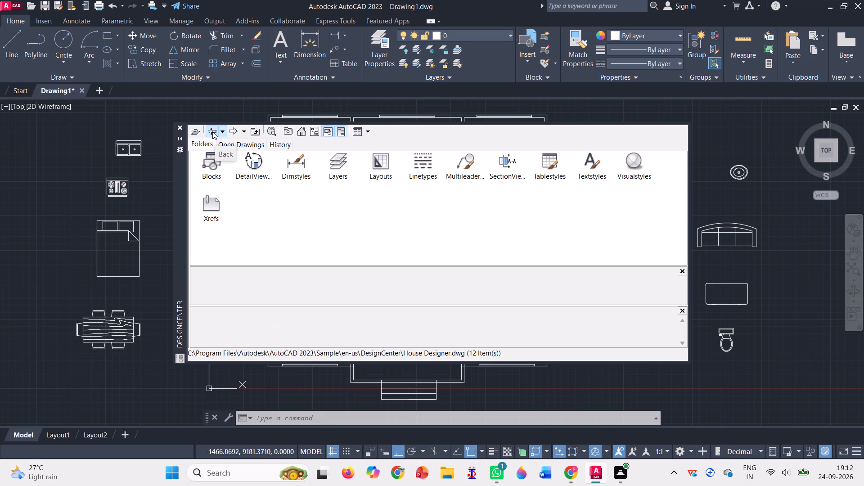
pyautogui.click(212, 131)
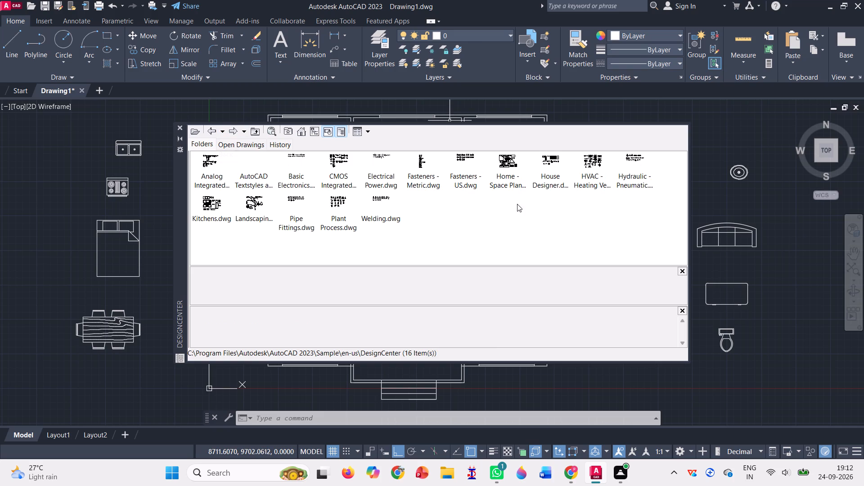
pyautogui.click(554, 159)
pyautogui.click(554, 159)
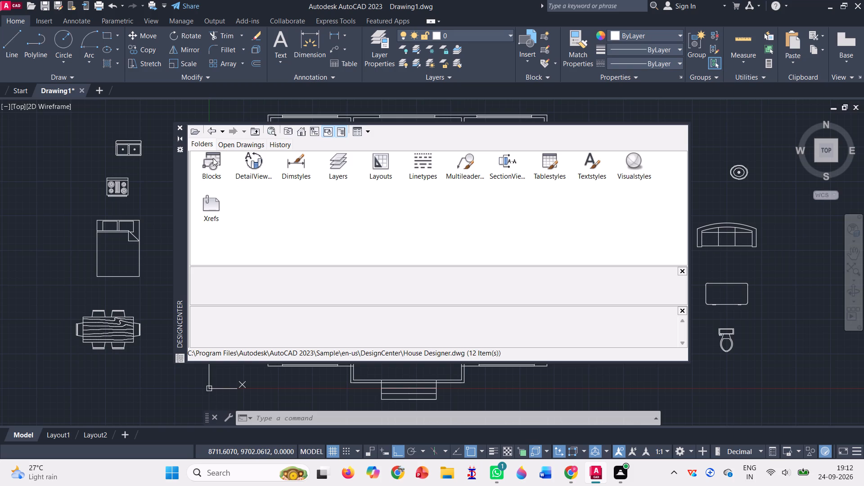
pyautogui.doubleClick(213, 158)
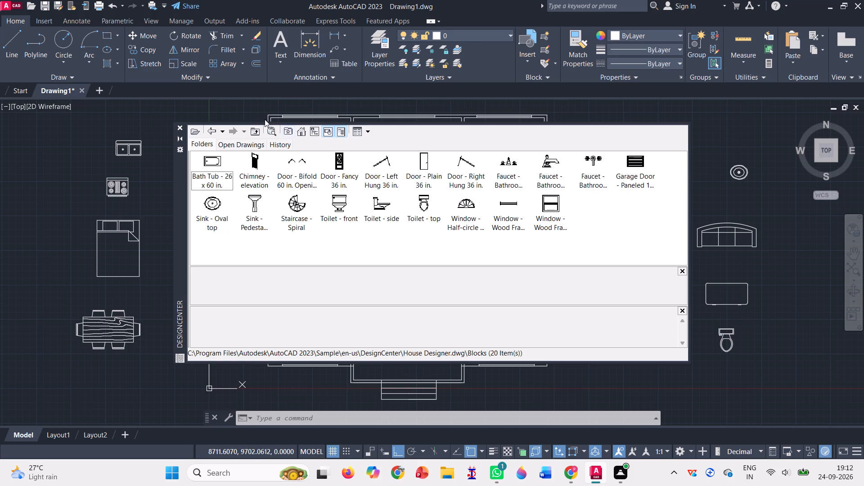
pyautogui.click(210, 129)
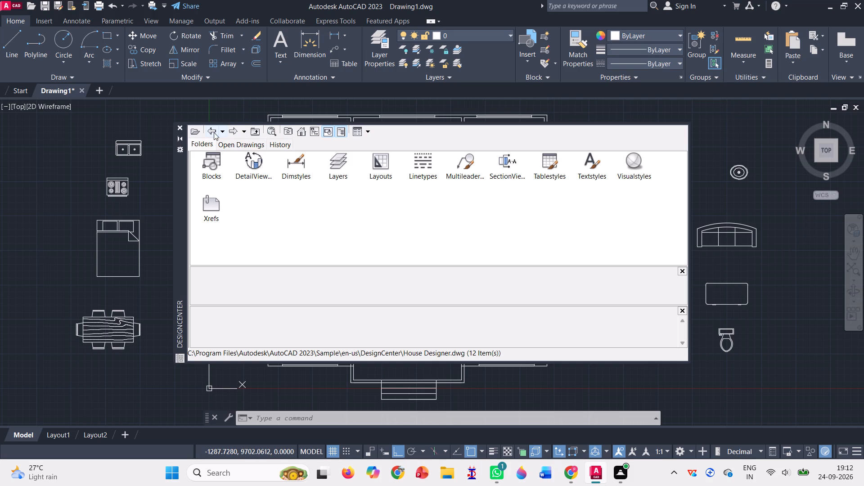
pyautogui.click(214, 132)
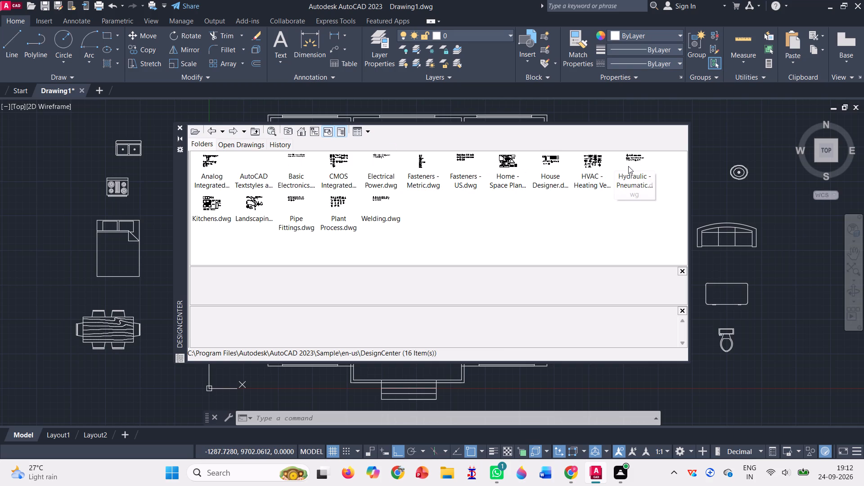
pyautogui.doubleClick(589, 157)
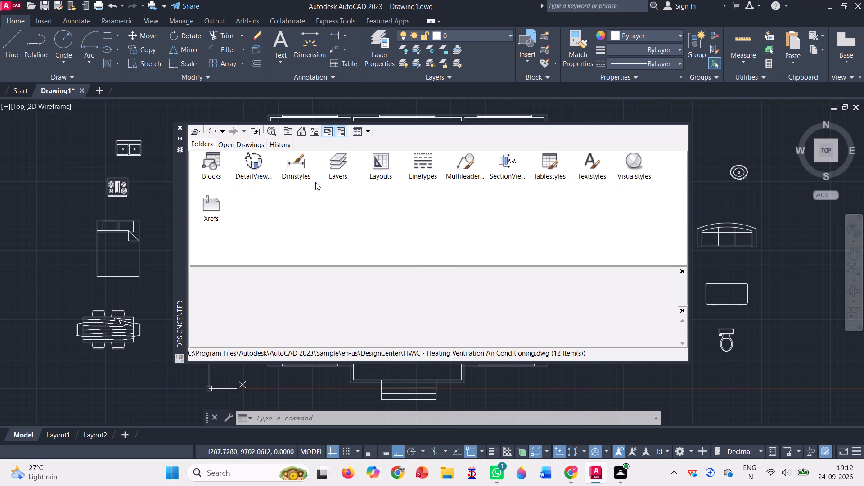
pyautogui.doubleClick(216, 163)
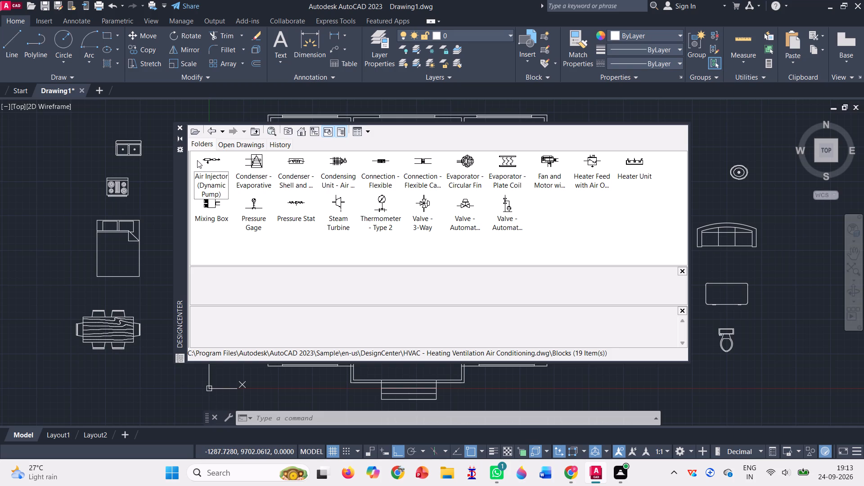
pyautogui.click(214, 127)
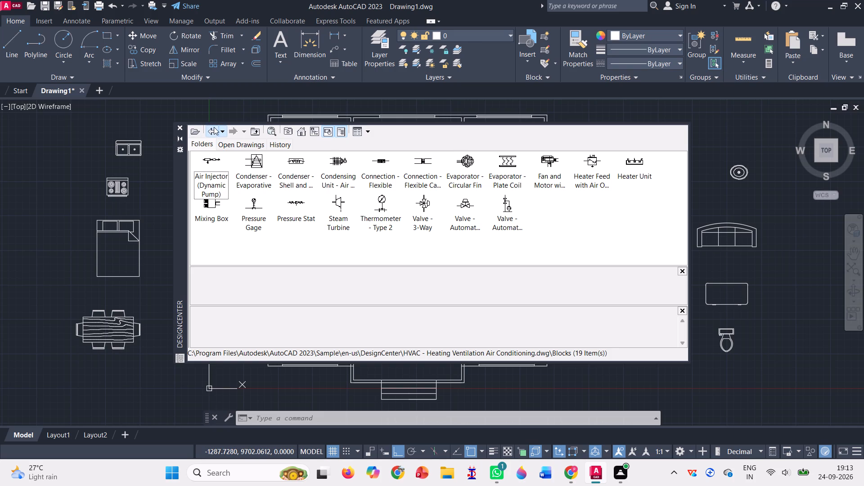
pyautogui.click(210, 128)
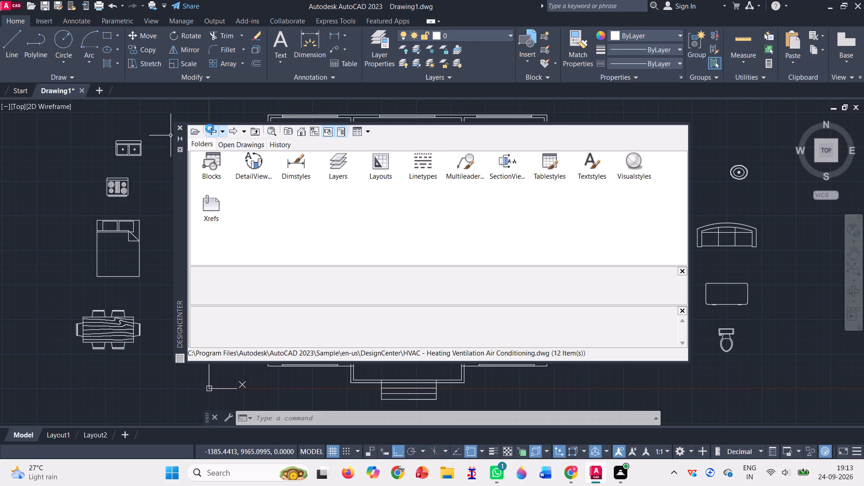
pyautogui.doubleClick(632, 162)
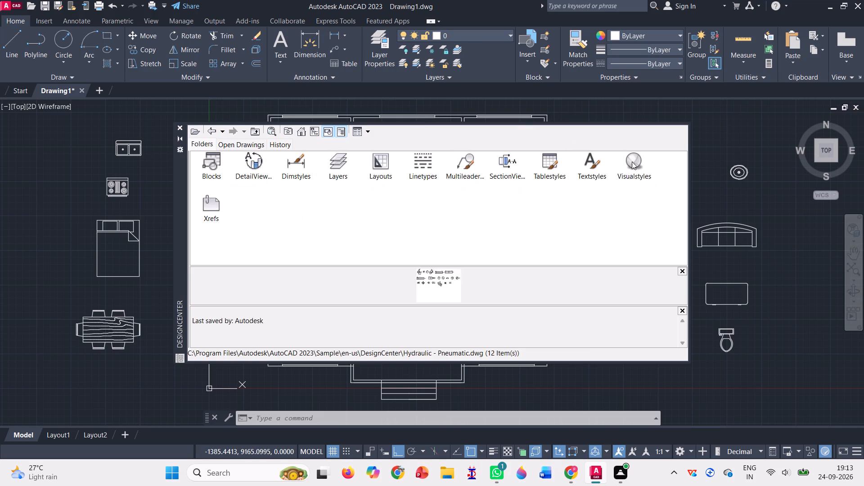
pyautogui.doubleClick(216, 163)
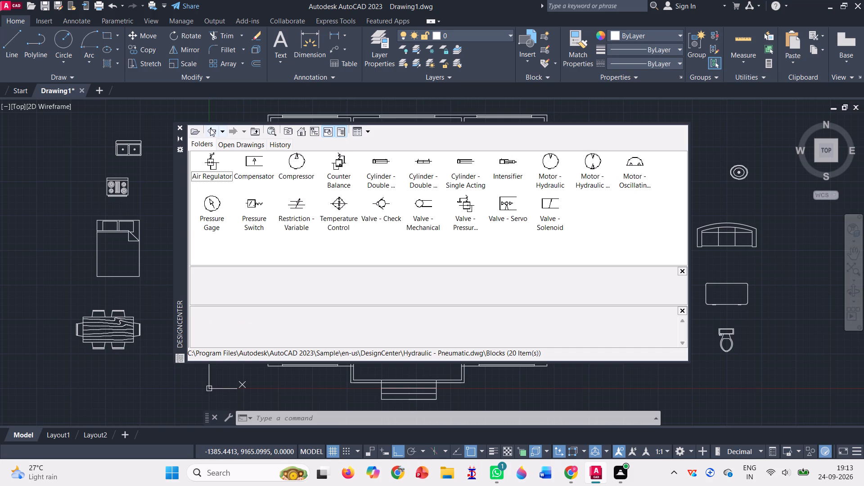
# Look through the blocks of the Landscaping and Pipe Fittings sample drawings and close DesignCenter.
pyautogui.click(210, 128)
pyautogui.click(210, 128)
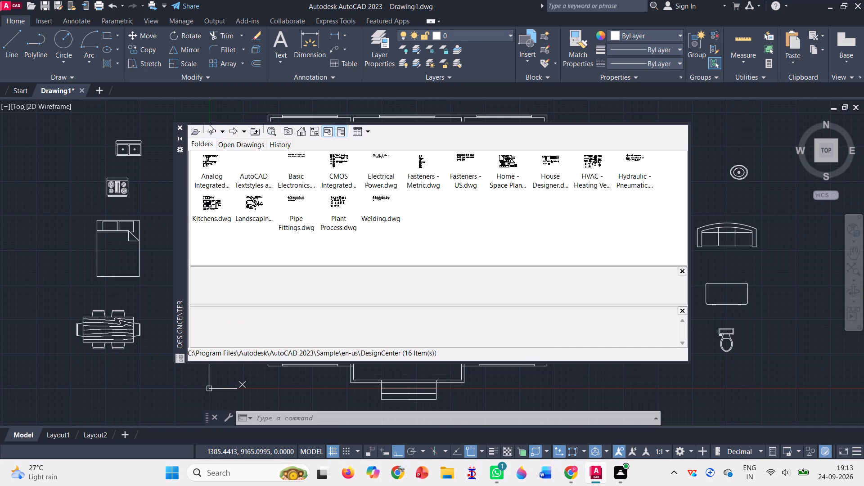
pyautogui.doubleClick(255, 207)
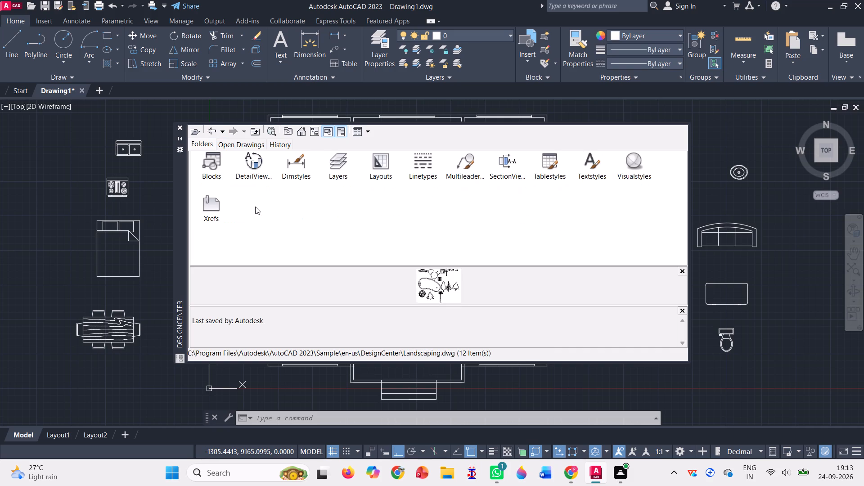
pyautogui.doubleClick(209, 163)
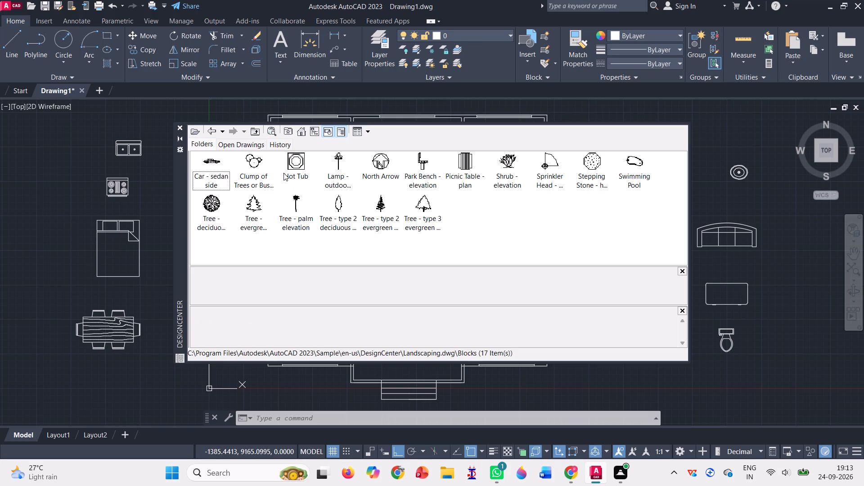
pyautogui.click(210, 130)
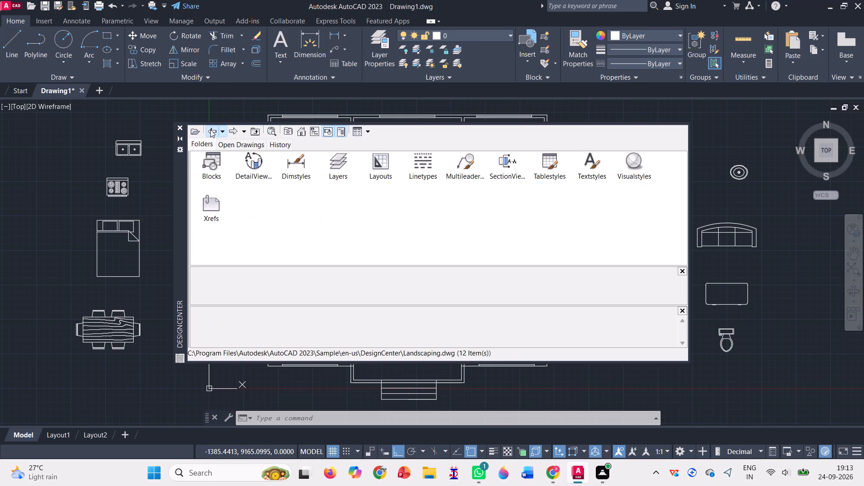
pyautogui.click(210, 130)
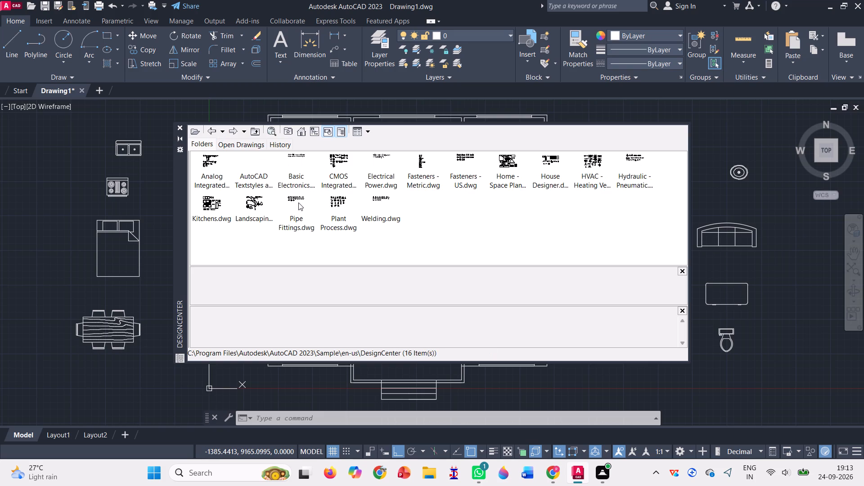
pyautogui.doubleClick(298, 204)
pyautogui.doubleClick(217, 164)
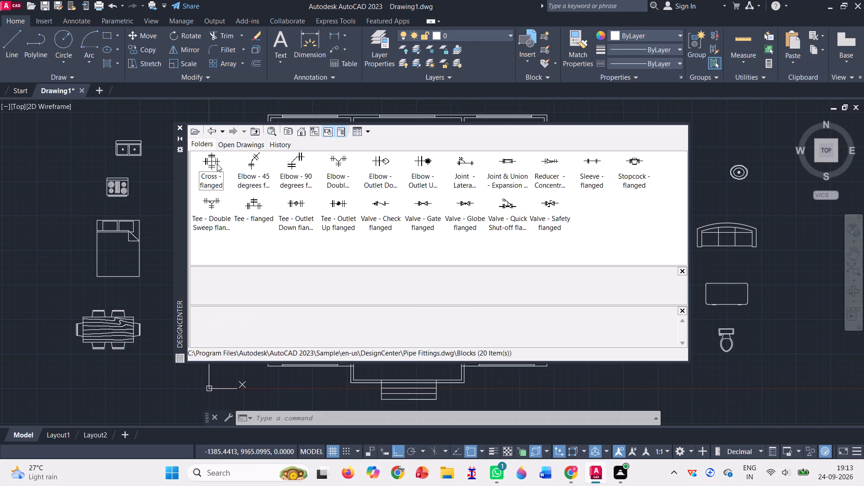
pyautogui.click(211, 127)
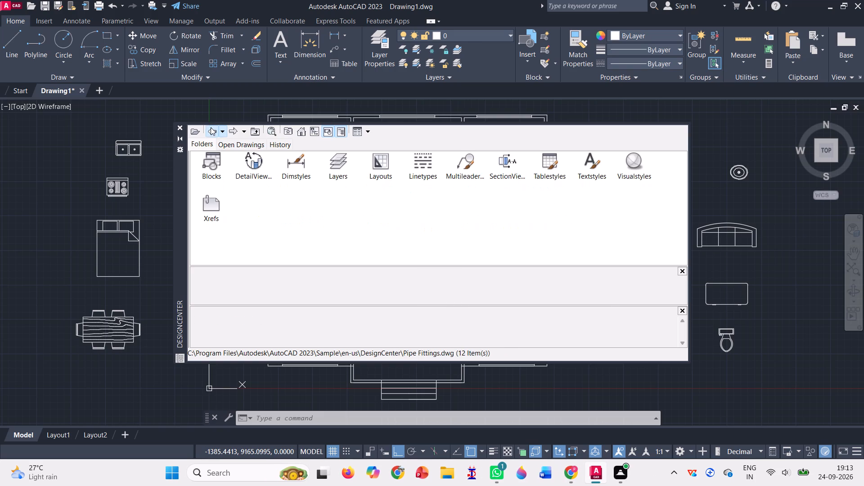
pyautogui.click(211, 127)
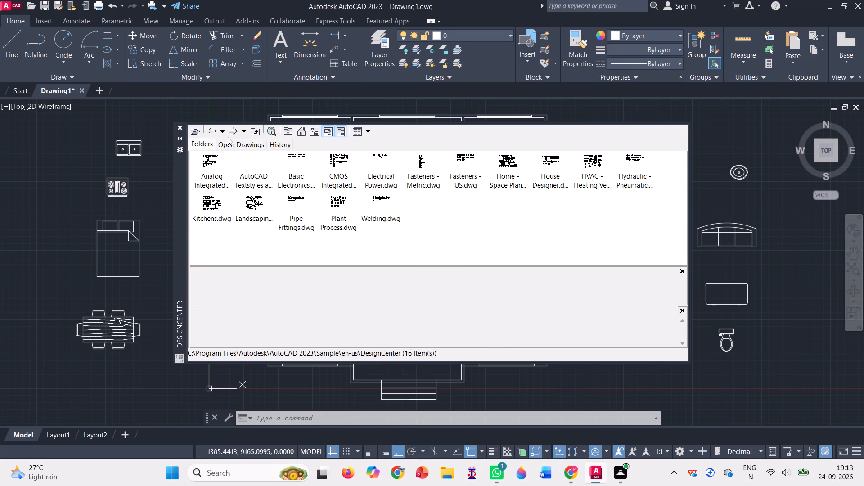
pyautogui.click(180, 126)
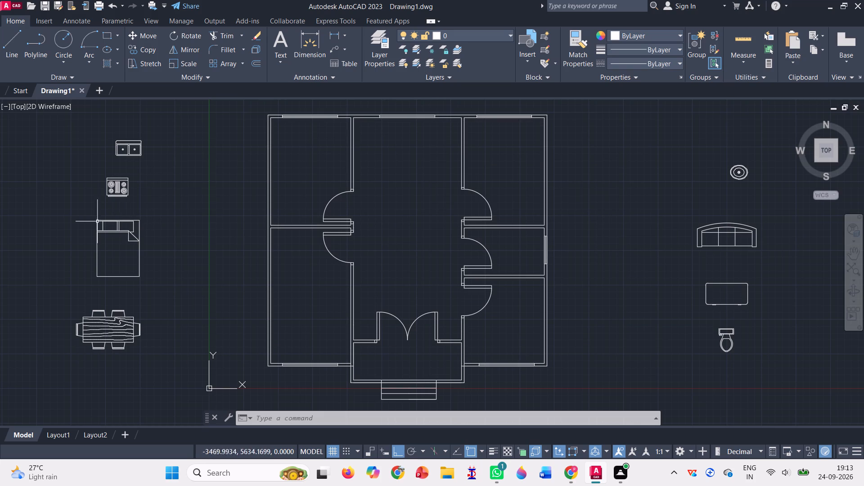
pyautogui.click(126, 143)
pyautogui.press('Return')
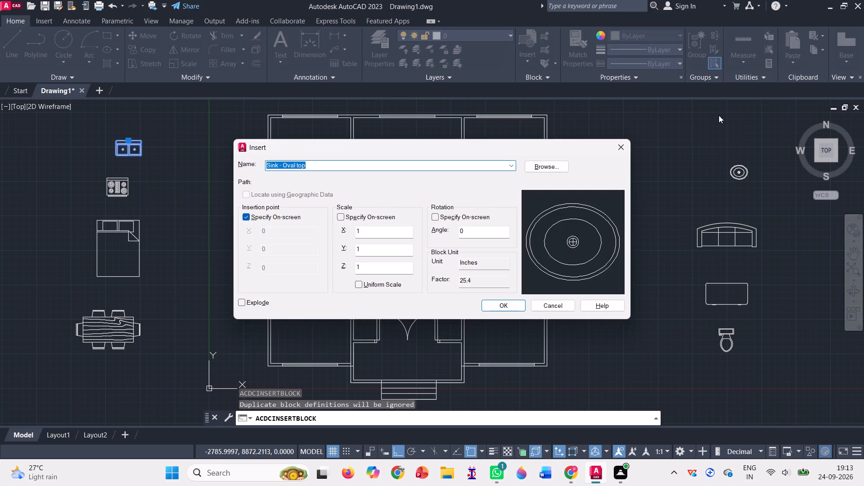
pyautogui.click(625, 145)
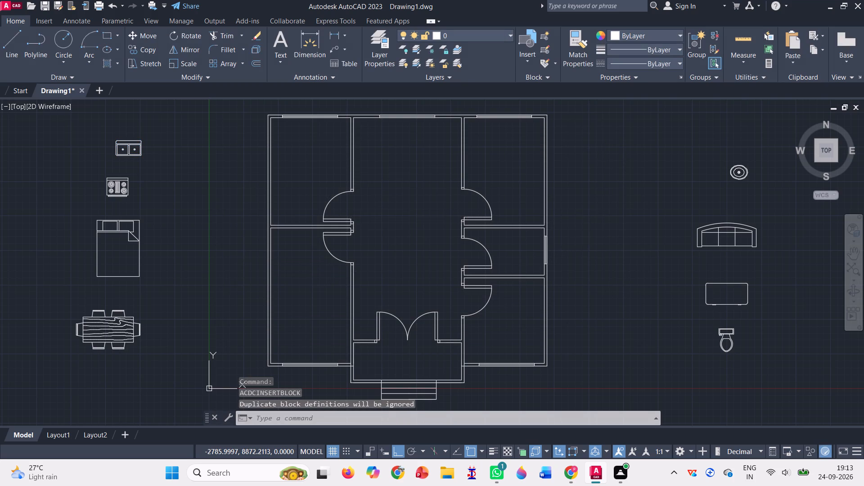
# With Ortho off, move the double kitchen sink into the northeast room, against the north wall below the window.
pyautogui.click(147, 32)
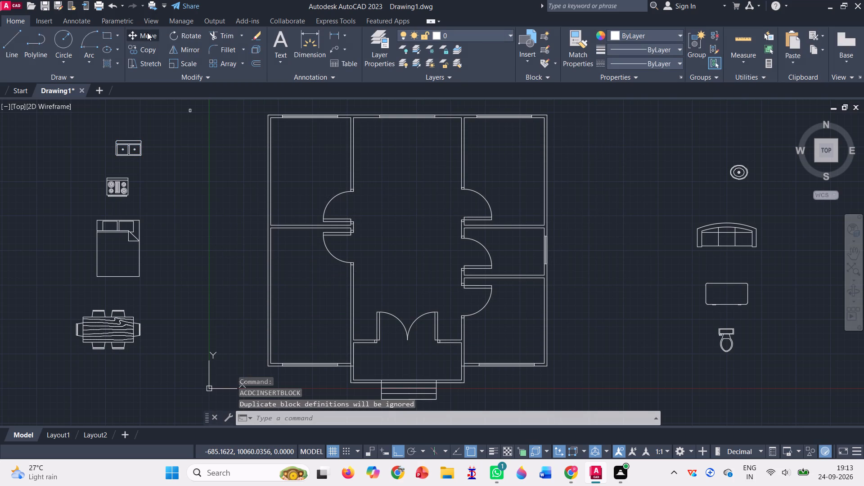
pyautogui.click(136, 142)
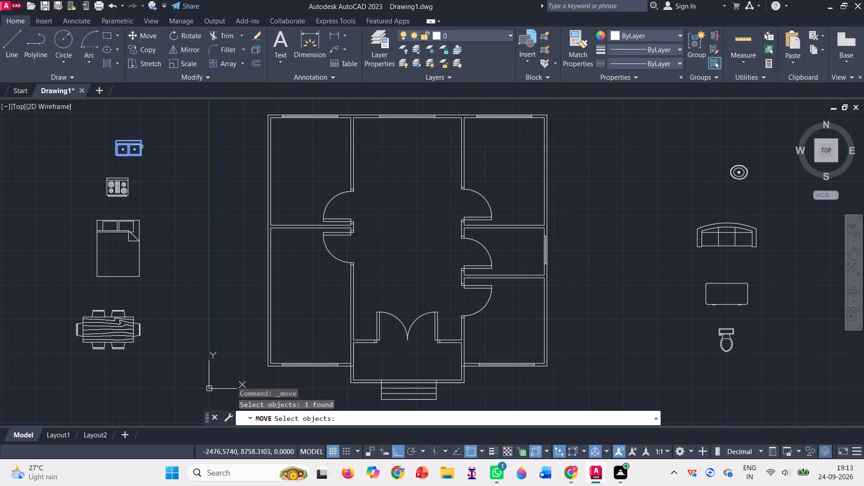
pyautogui.press('Return')
pyautogui.click(142, 146)
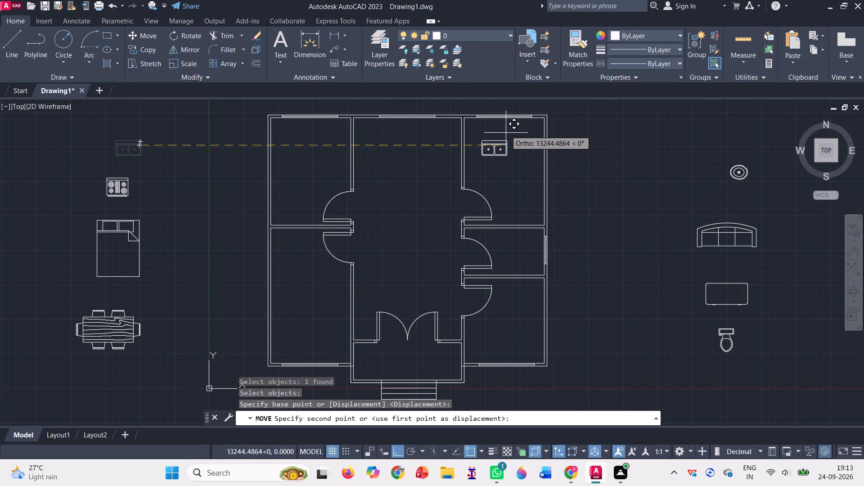
pyautogui.click(401, 451)
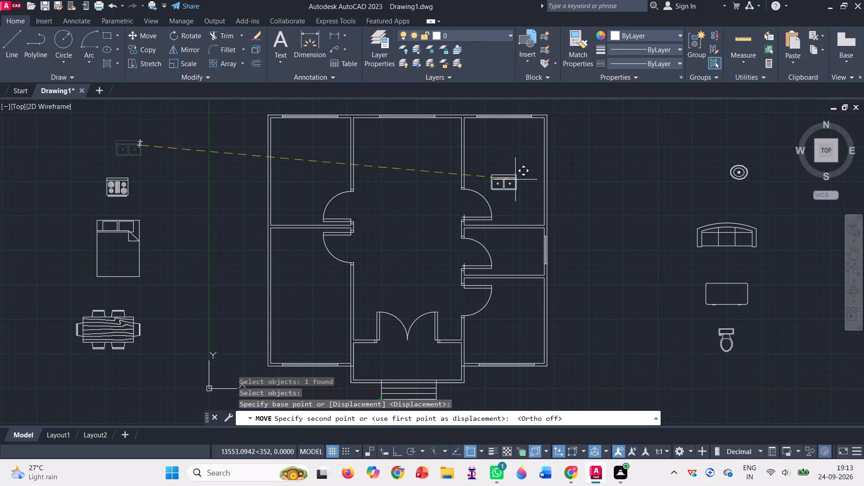
pyautogui.scroll(1, 508, 124)
pyautogui.click(506, 121)
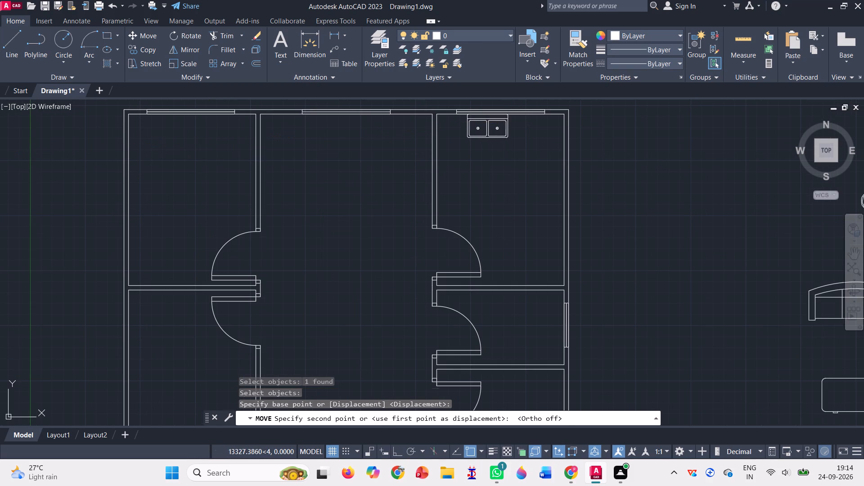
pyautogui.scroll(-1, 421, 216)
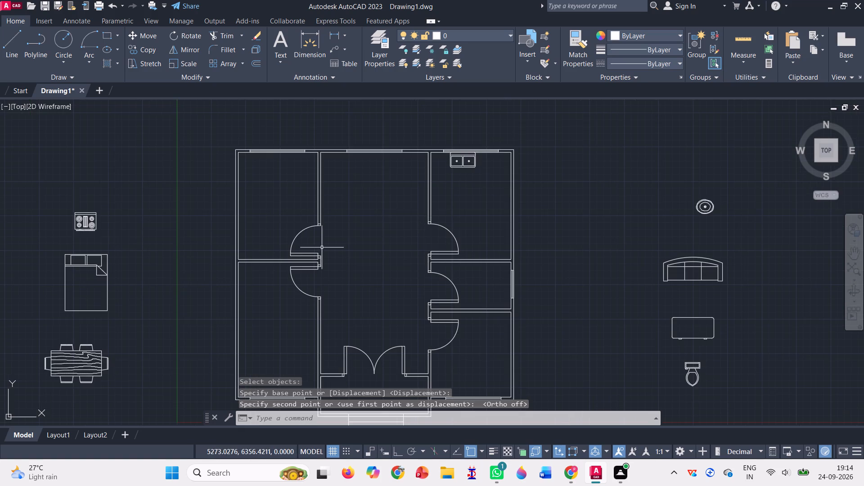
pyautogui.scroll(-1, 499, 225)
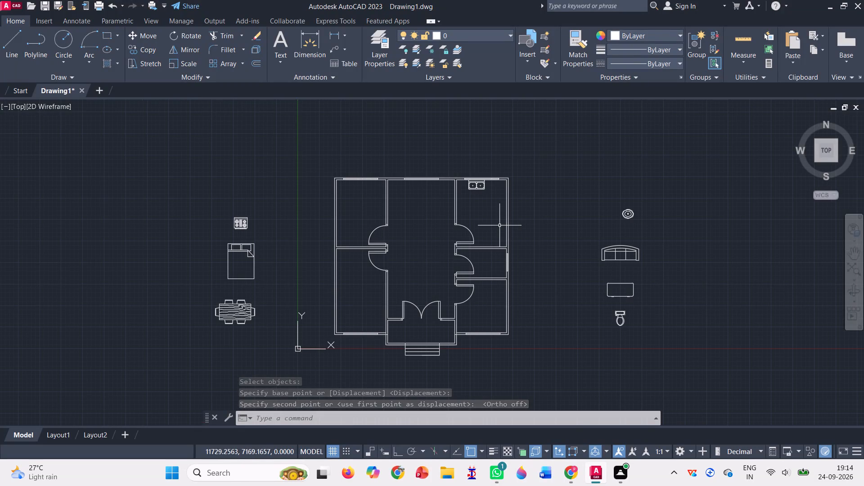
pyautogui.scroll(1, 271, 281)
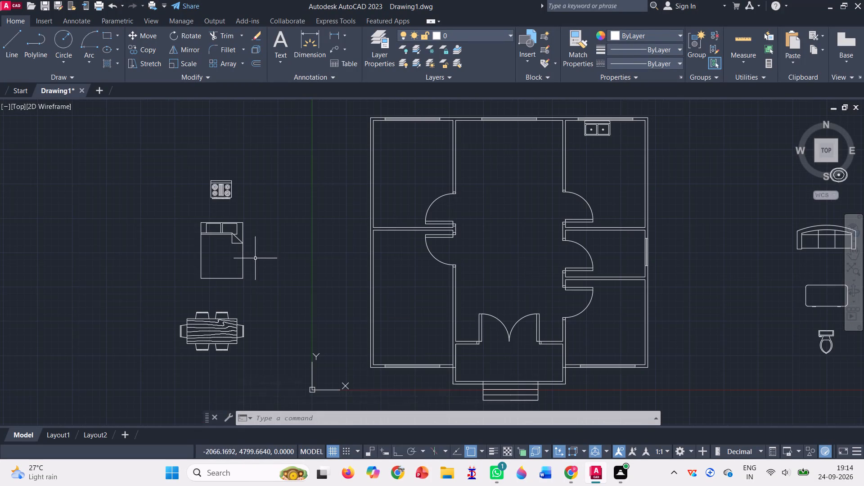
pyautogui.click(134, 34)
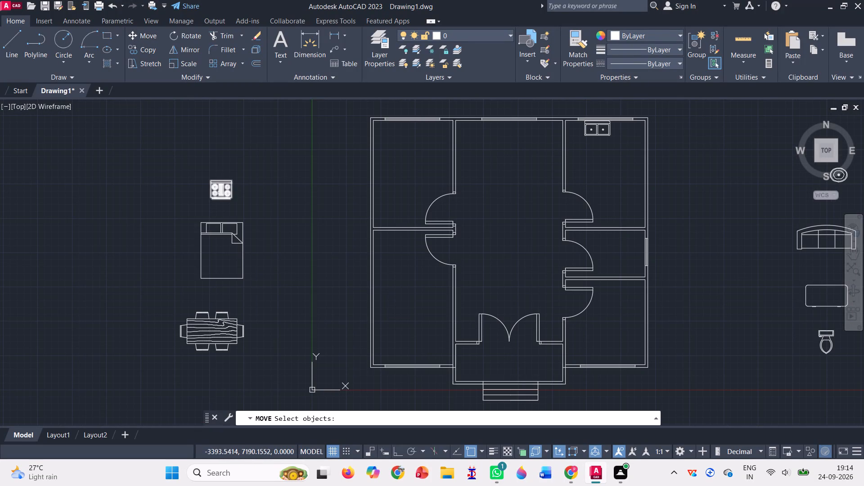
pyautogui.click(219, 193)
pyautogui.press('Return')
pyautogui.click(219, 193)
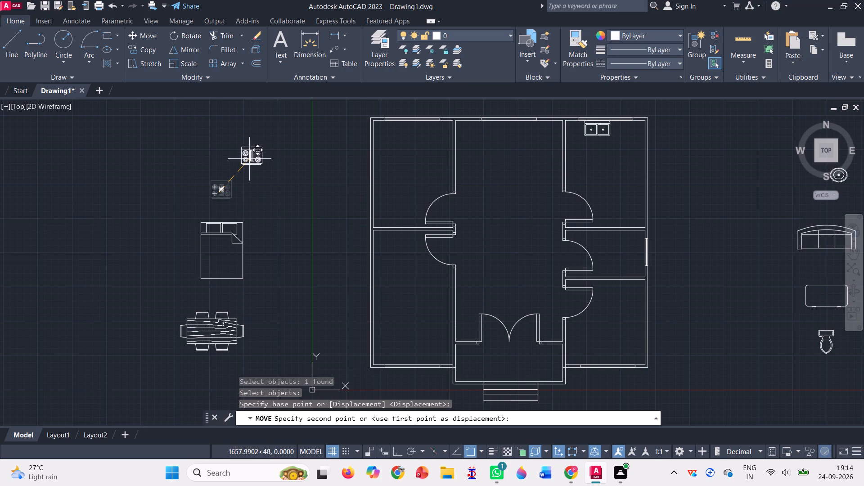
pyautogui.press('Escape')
# With Ortho on, rotate the stove block west of the floor plan by 232° about its northeast corner.
pyautogui.click(170, 36)
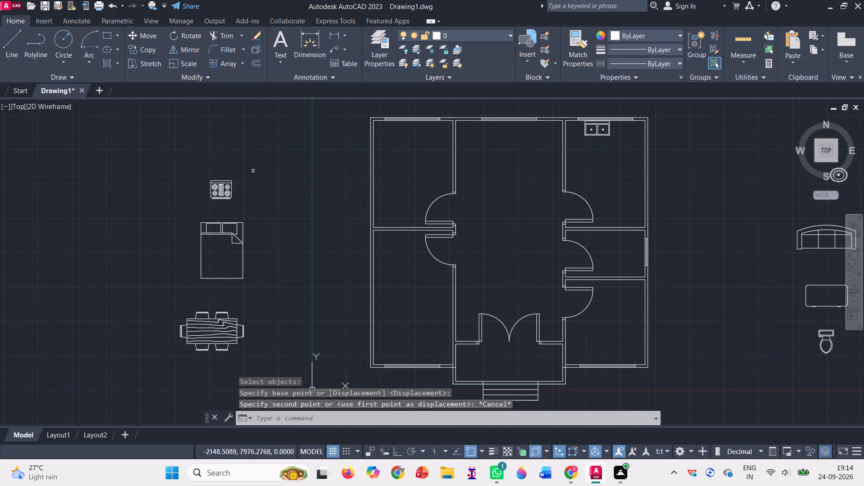
pyautogui.click(225, 189)
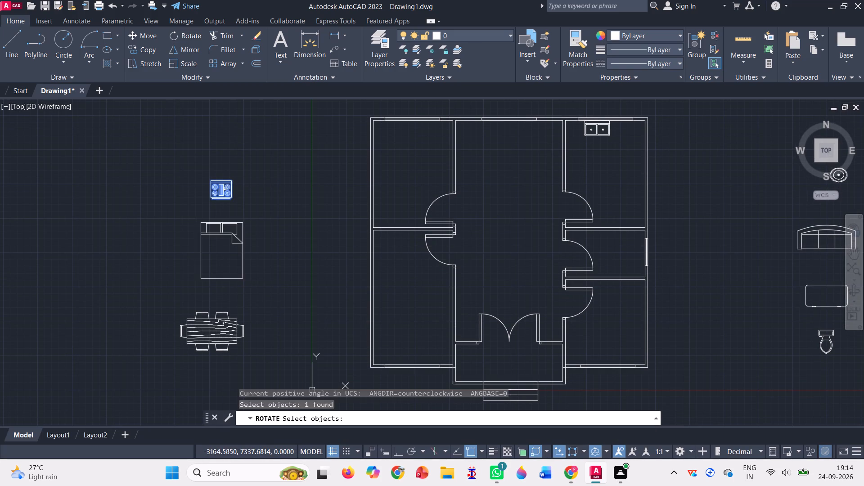
pyautogui.press('Return')
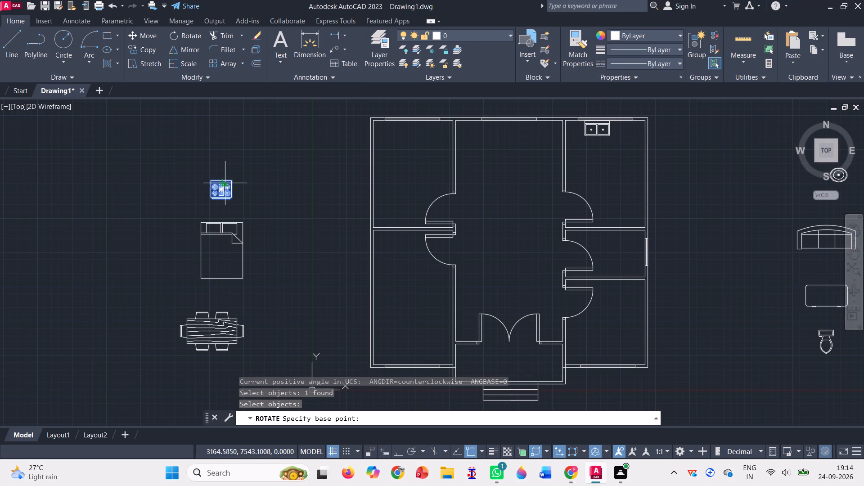
pyautogui.click(234, 180)
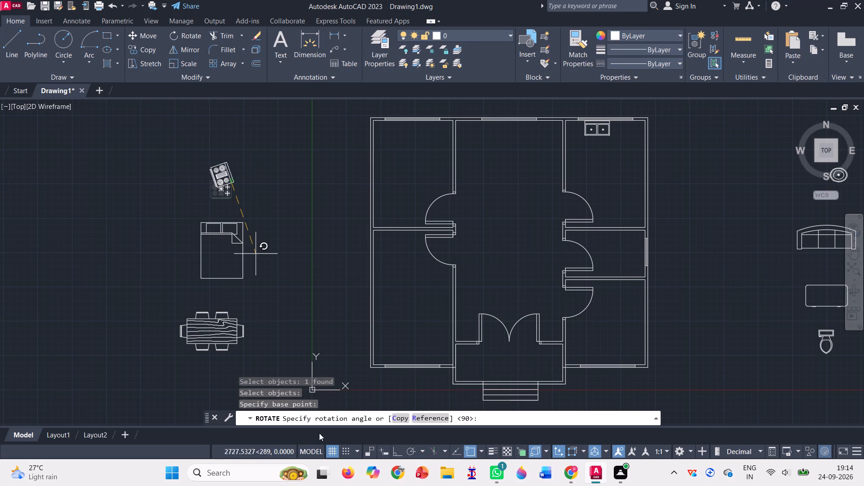
pyautogui.click(396, 452)
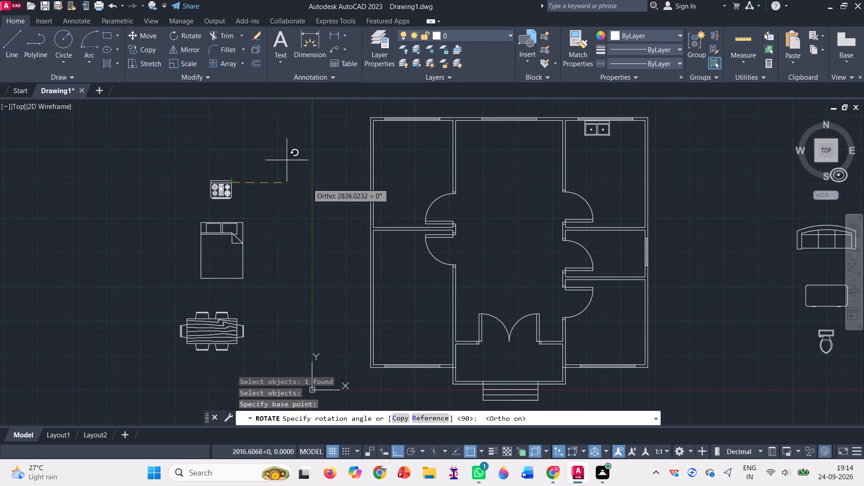
pyautogui.click(199, 222)
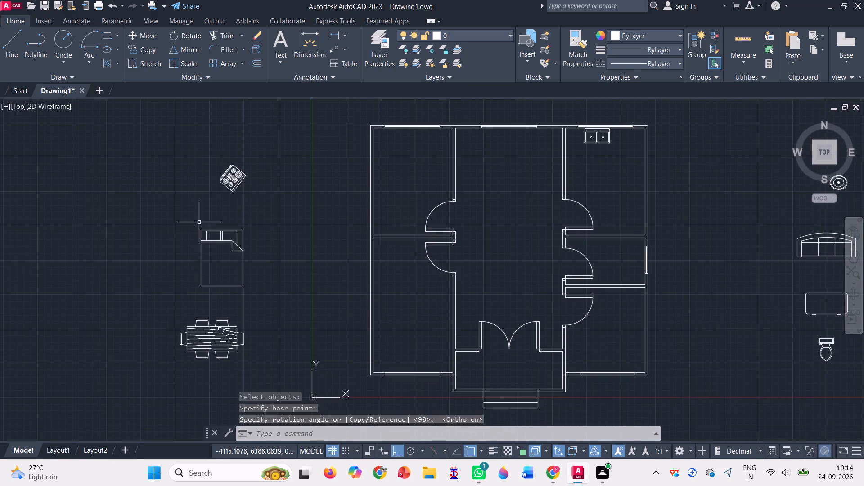
# With Ortho off, rotate the tilted stove by 38° about its middle to square it up, burners facing west-east upright.
pyautogui.click(234, 171)
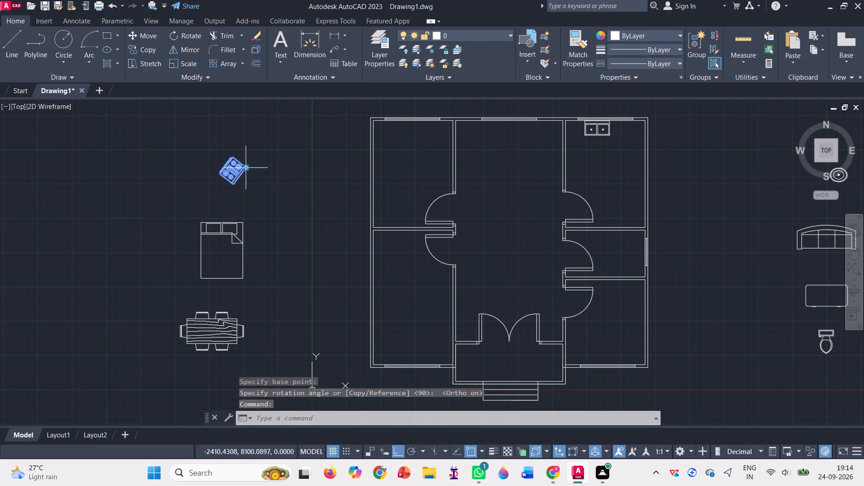
pyautogui.click(179, 35)
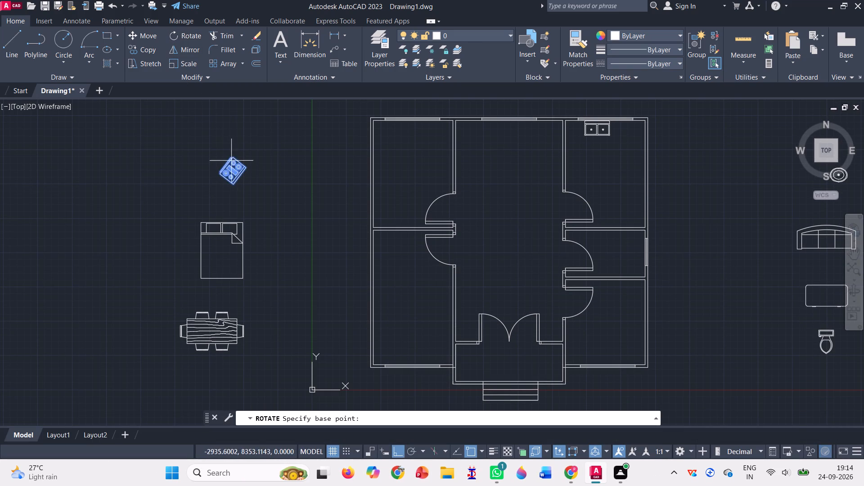
pyautogui.click(398, 446)
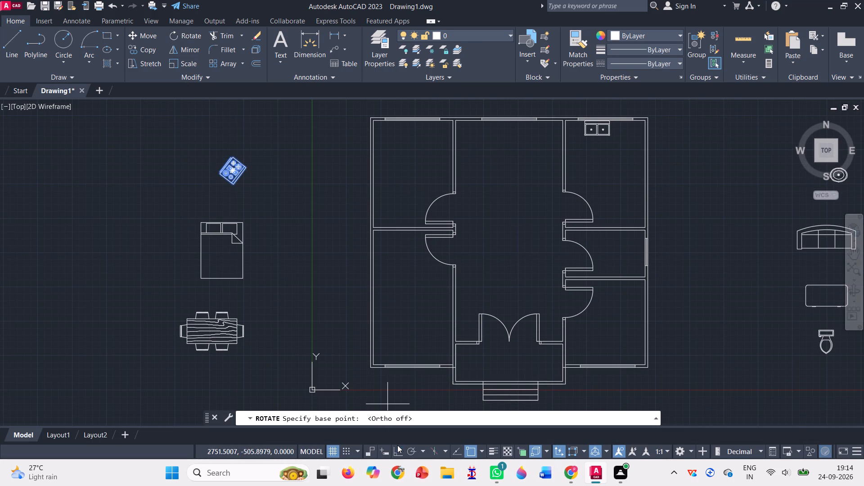
pyautogui.click(234, 169)
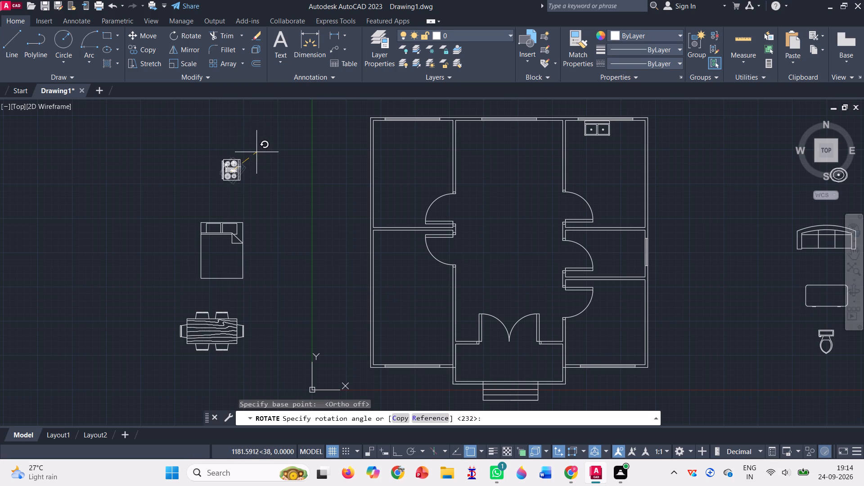
pyautogui.click(256, 152)
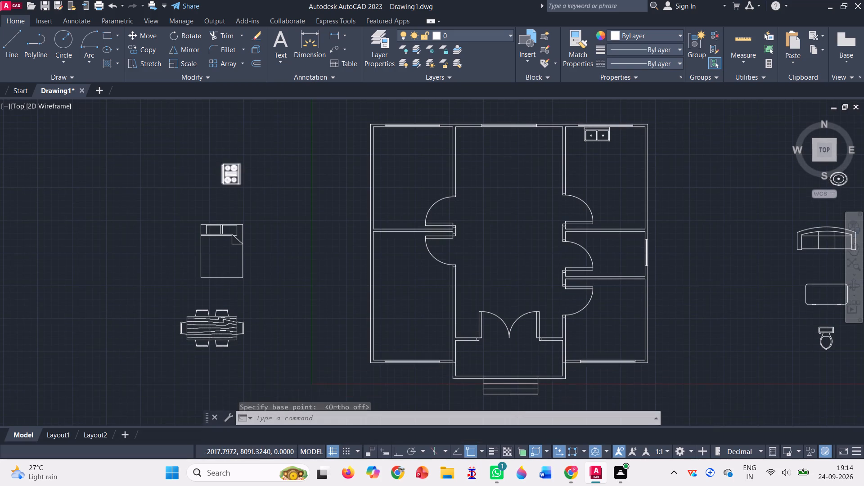
# Move the stove into the northeast room, placing its back midpoint against the east wall, southeast of the kitchen sink.
pyautogui.click(152, 32)
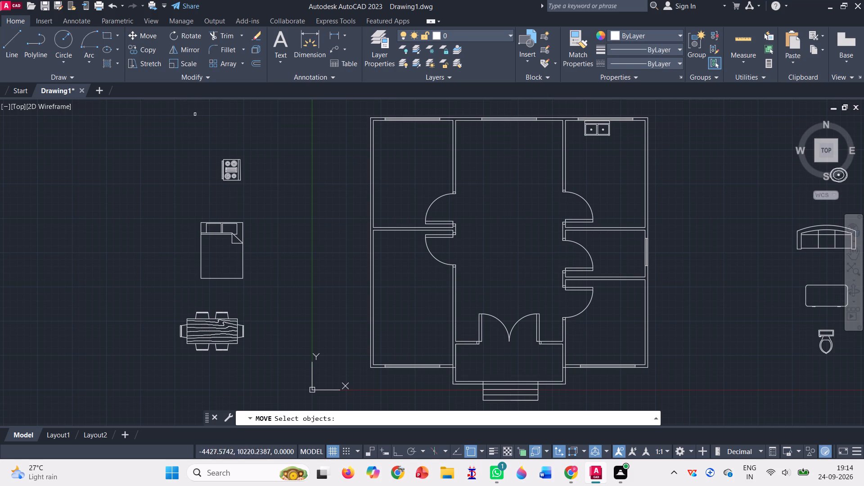
pyautogui.click(212, 169)
pyautogui.click(235, 175)
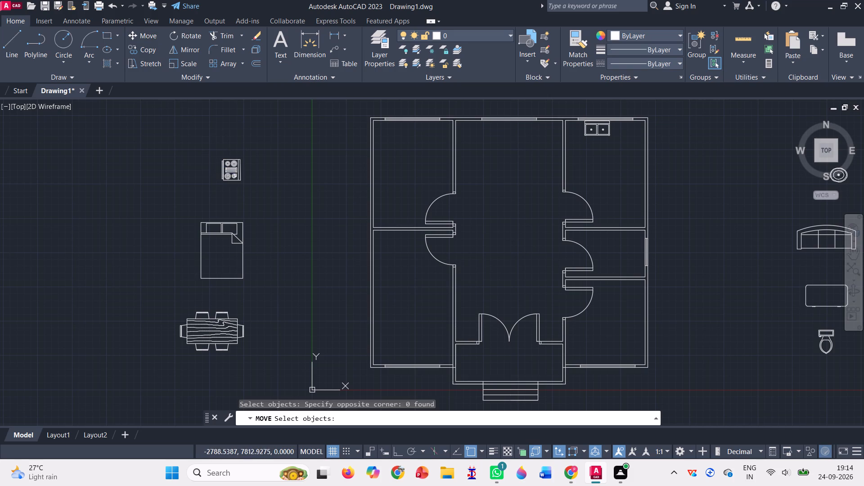
pyautogui.click(235, 171)
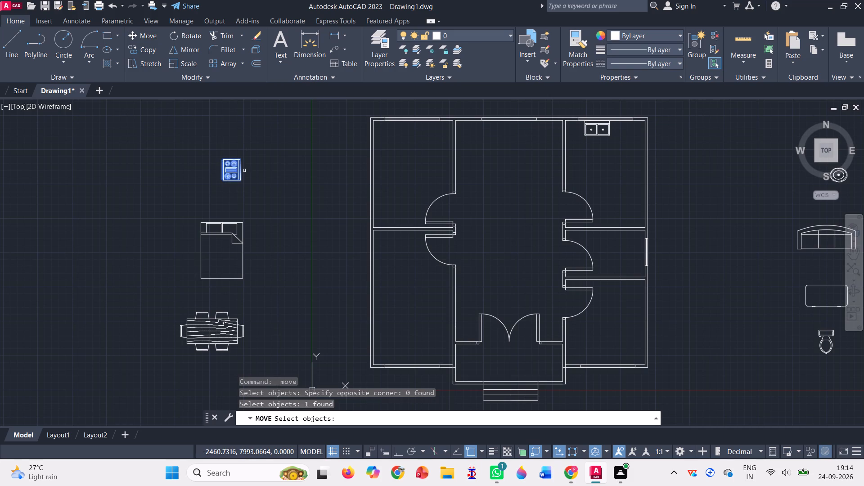
pyautogui.press('Return')
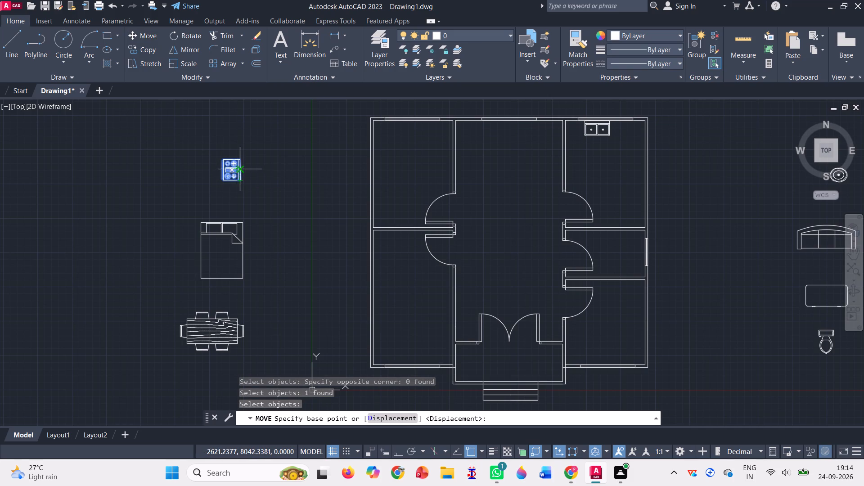
pyautogui.click(242, 169)
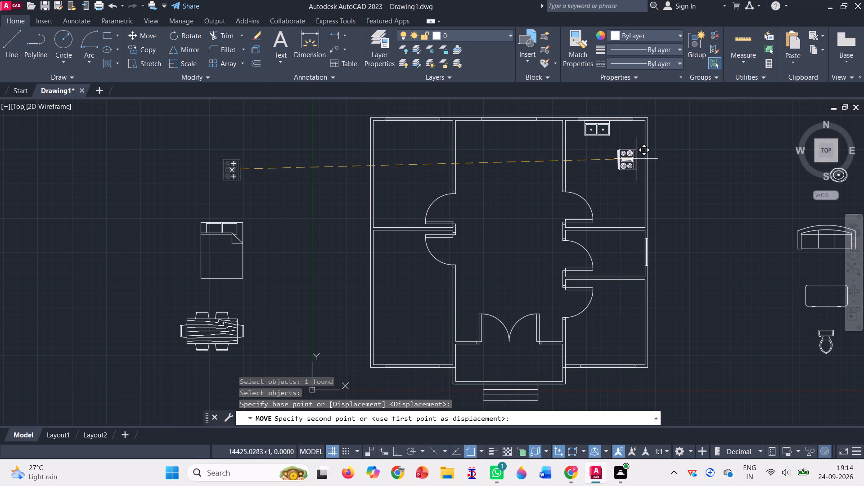
pyautogui.click(648, 177)
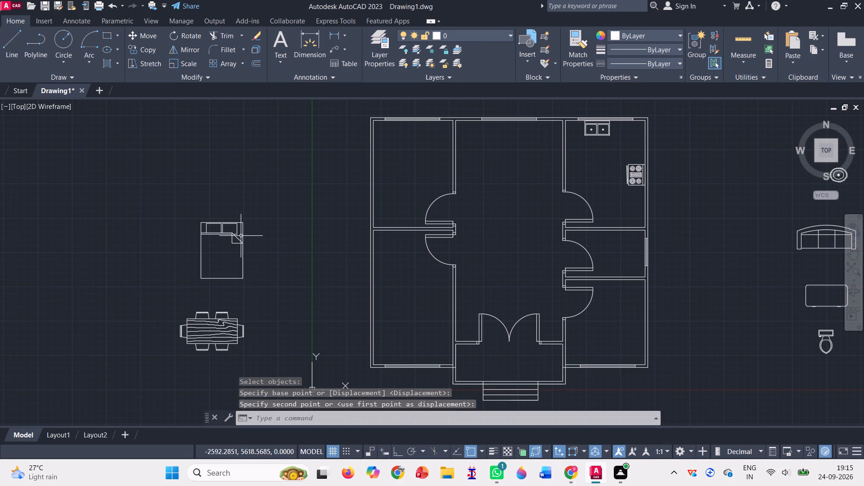
# Rotate the double bed a quarter turn counterclockwise about its northwest corner so its head faces west.
pyautogui.click(239, 237)
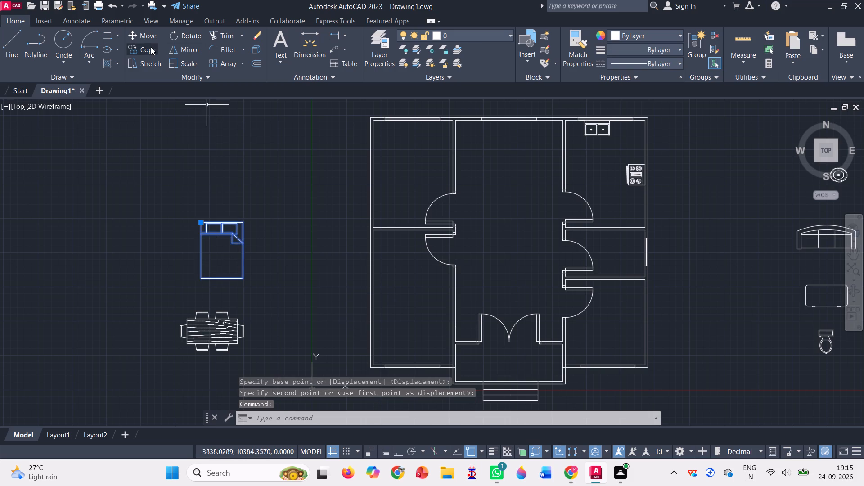
pyautogui.click(179, 39)
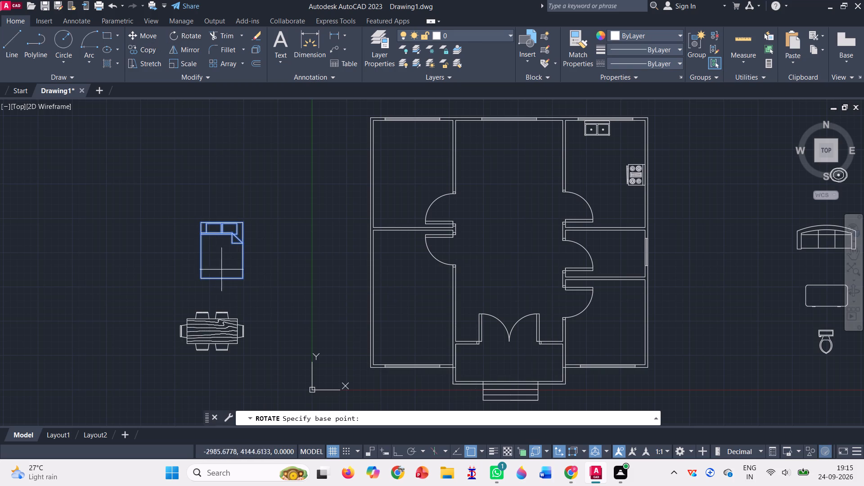
pyautogui.click(199, 223)
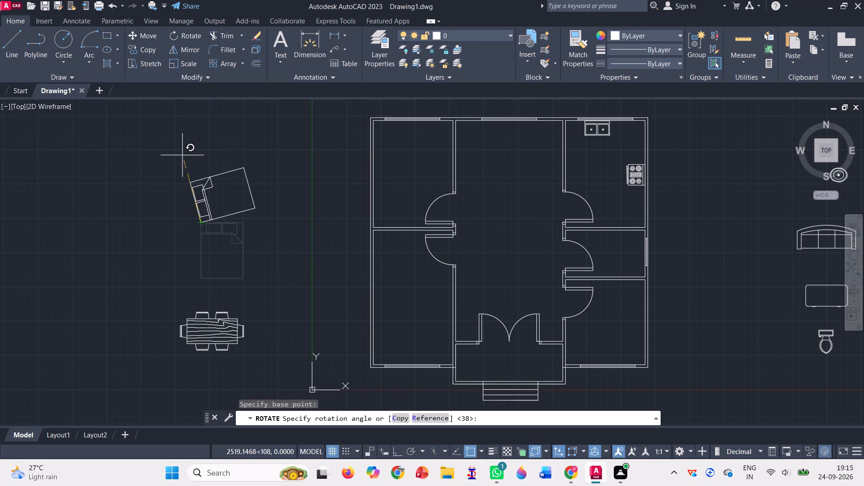
pyautogui.click(201, 134)
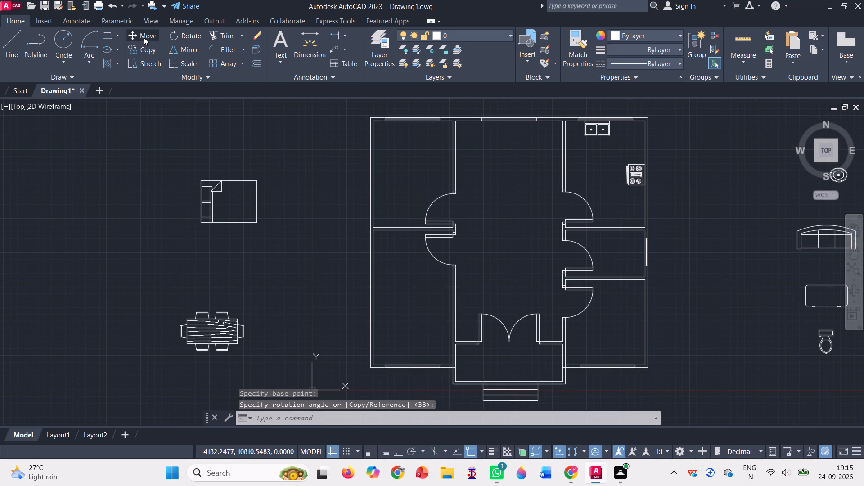
# Move the bed by the middle of its head into the northwest room, against the west wall.
pyautogui.click(144, 37)
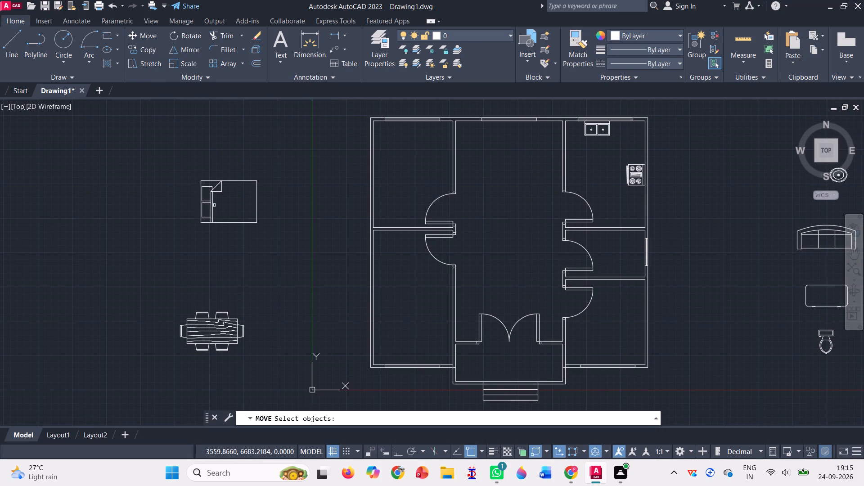
pyautogui.click(210, 191)
pyautogui.press('Return')
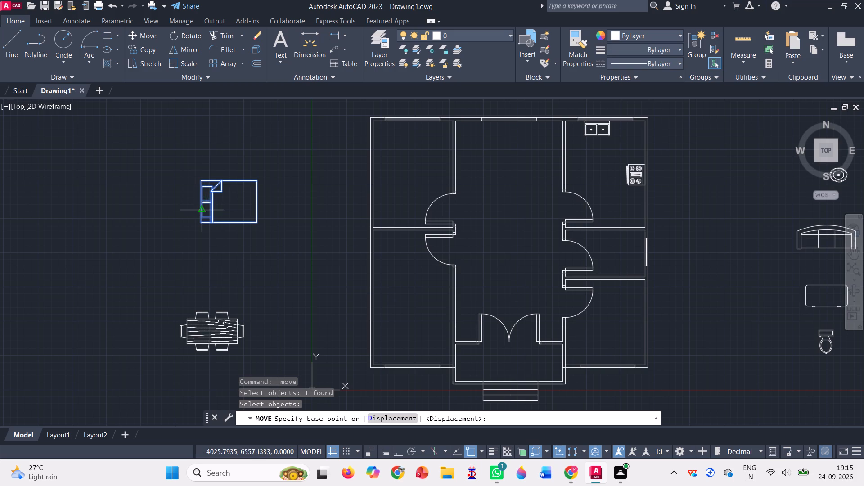
pyautogui.click(199, 198)
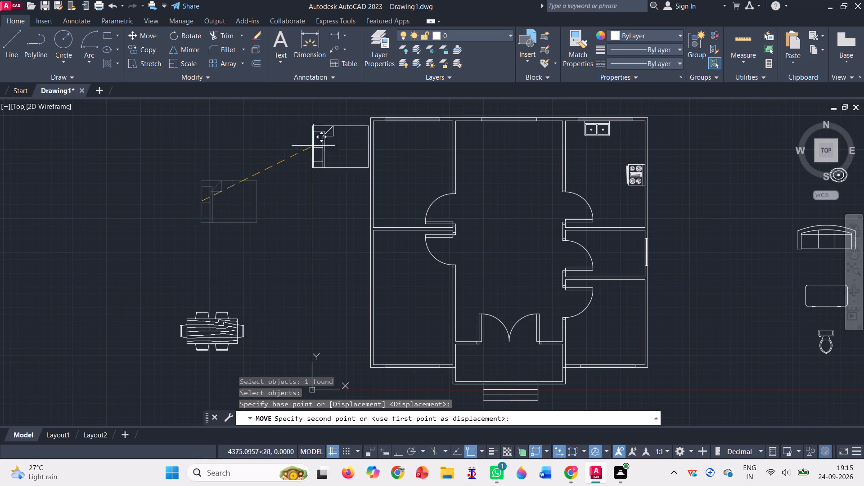
pyautogui.scroll(2, 377, 153)
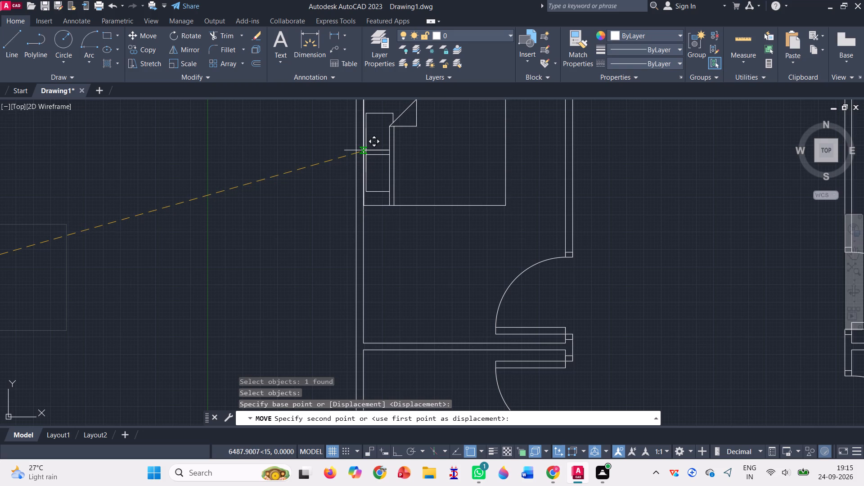
pyautogui.scroll(-1, 366, 150)
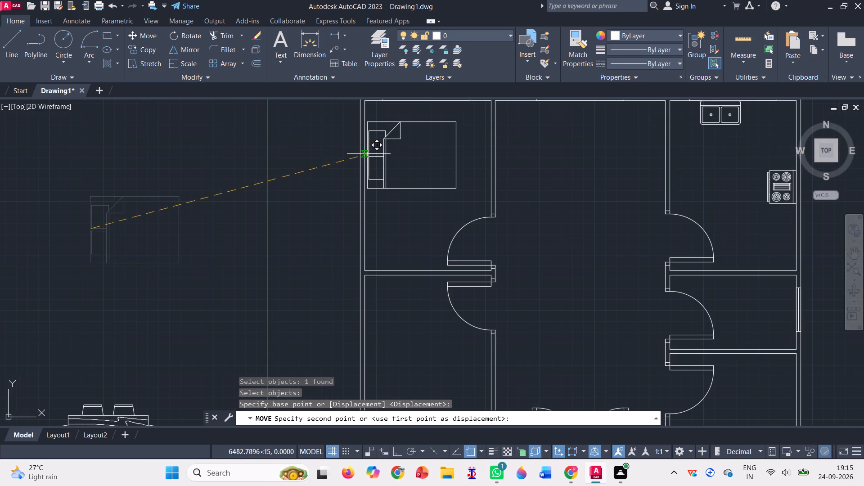
pyautogui.click(366, 155)
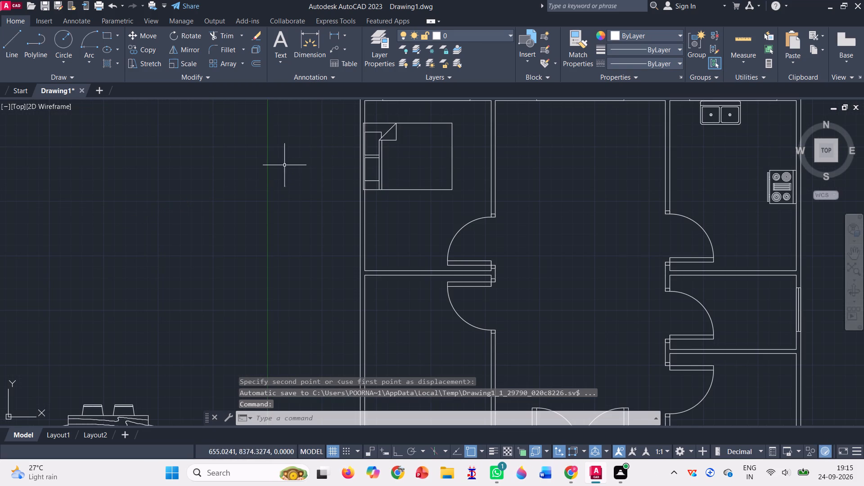
# Move the double bed in the northwest room by its northwest corner onto the inner face of the west wall.
pyautogui.scroll(-1, 280, 166)
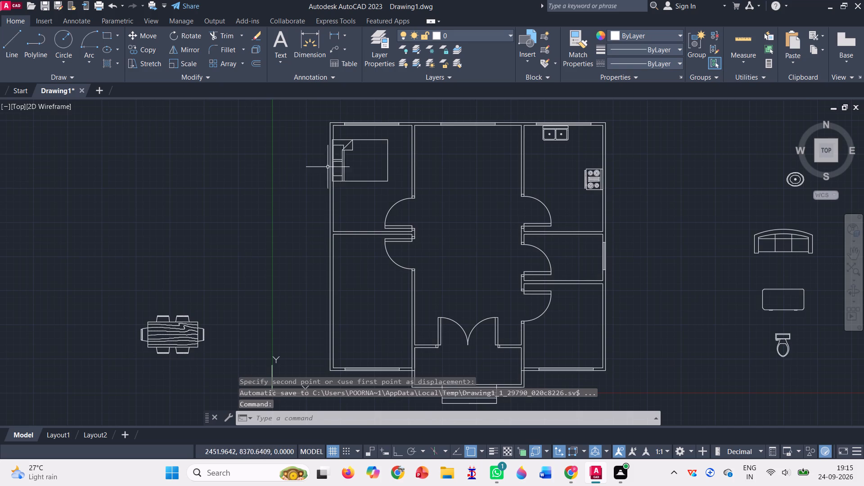
pyautogui.scroll(-2, 151, 170)
pyautogui.scroll(4, 225, 171)
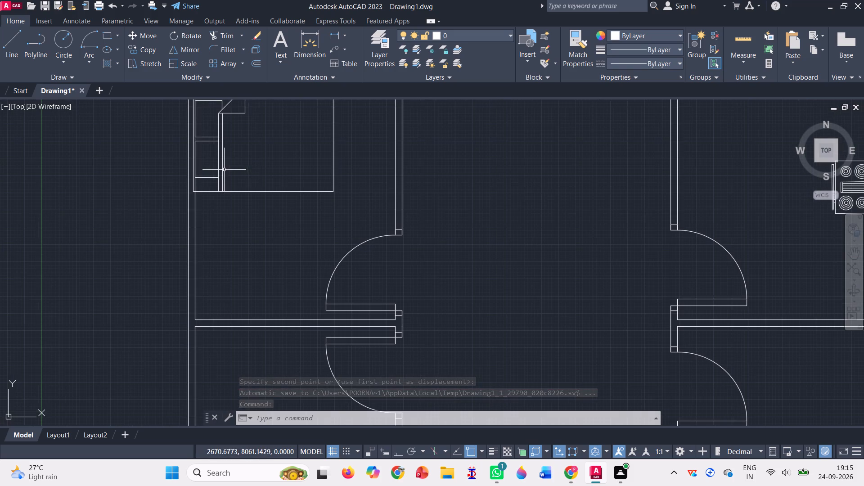
pyautogui.scroll(-1, 206, 182)
pyautogui.scroll(-1, 222, 123)
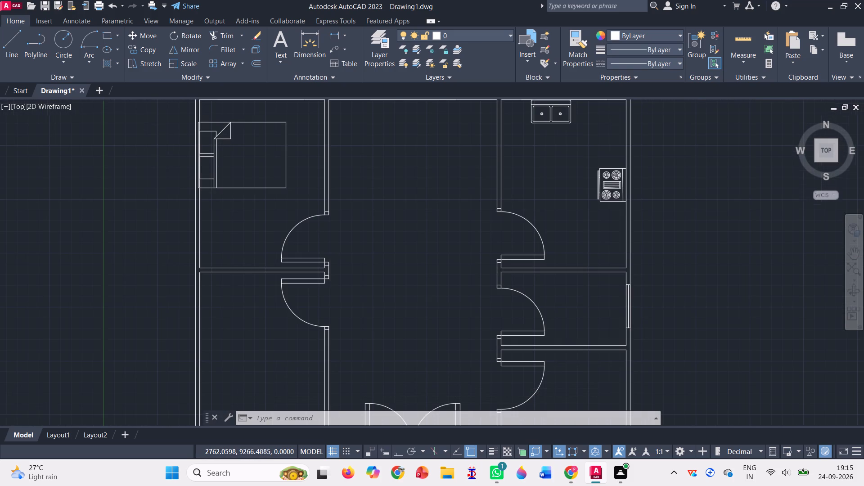
pyautogui.scroll(1, 208, 102)
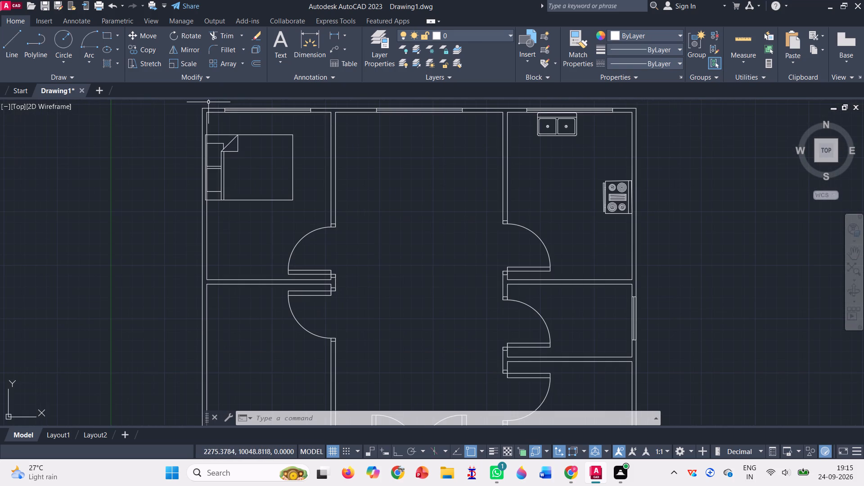
pyautogui.click(144, 37)
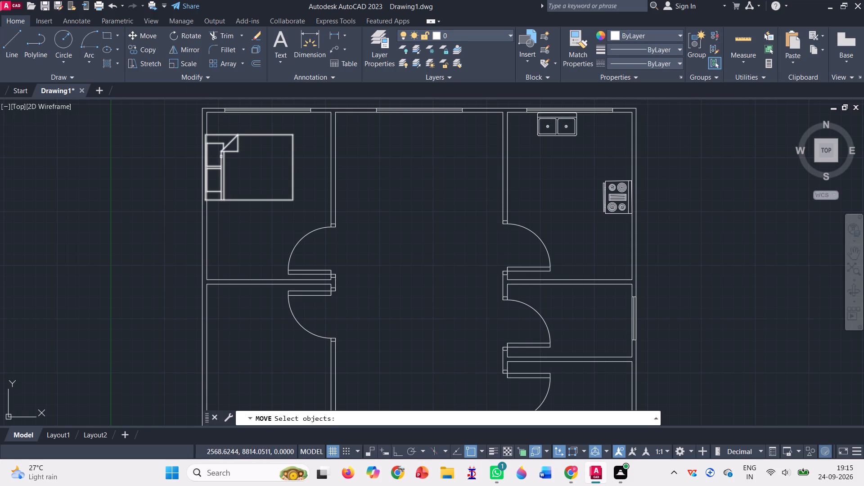
pyautogui.press('Return')
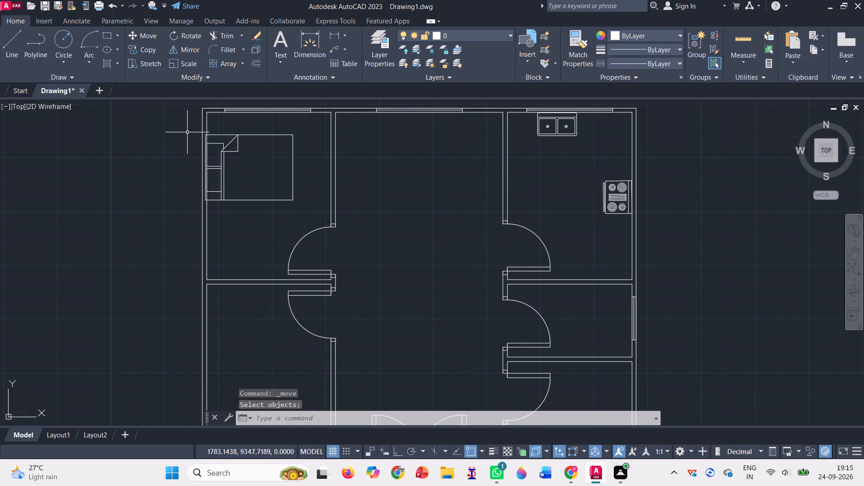
pyautogui.scroll(3, 188, 130)
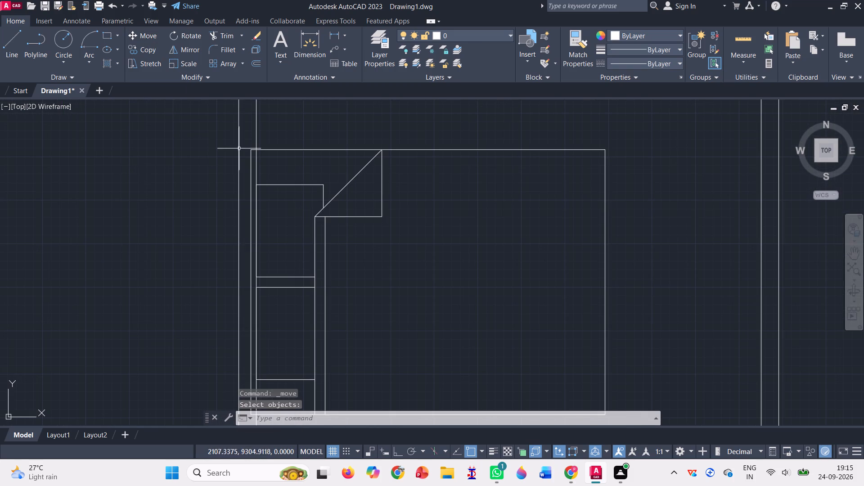
pyautogui.click(251, 148)
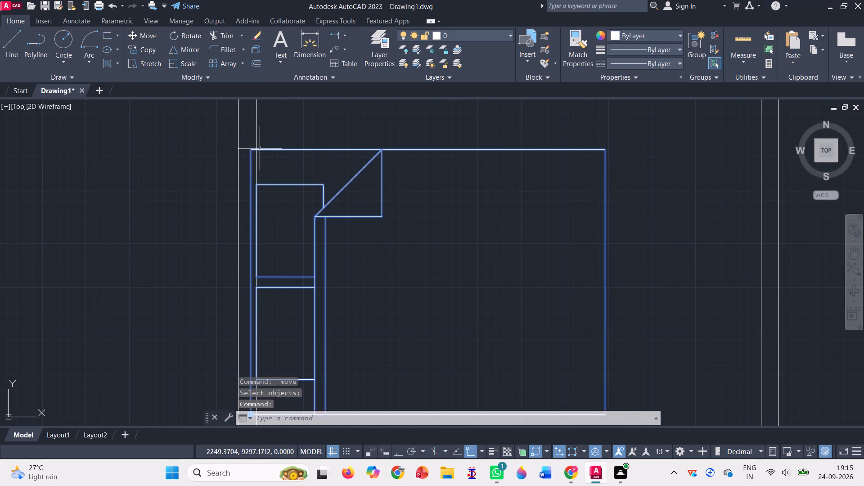
pyautogui.press('Return')
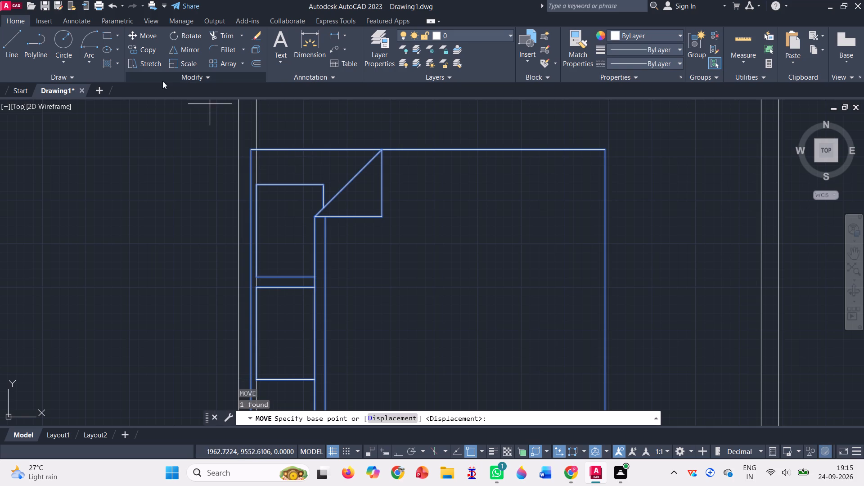
pyautogui.click(250, 149)
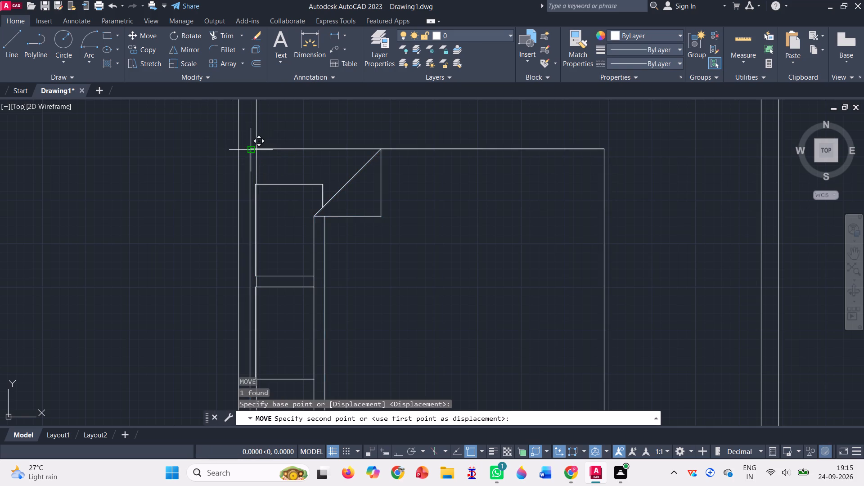
pyautogui.click(257, 151)
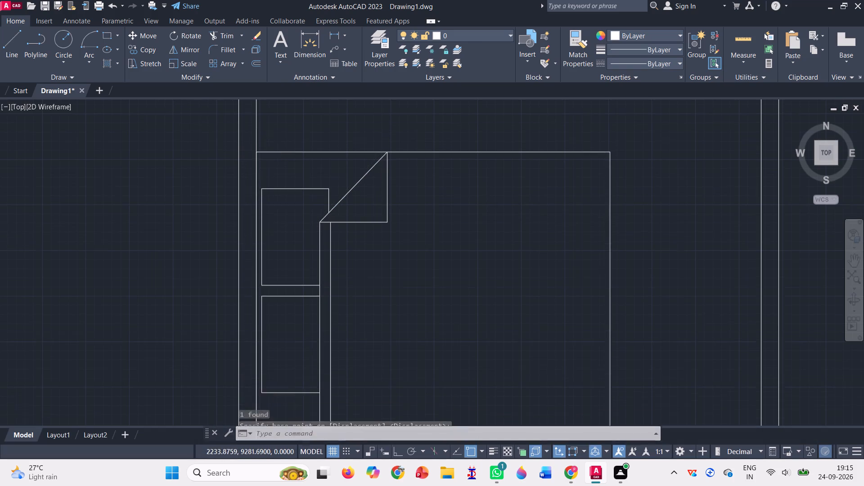
# Copy the bed from its northwest corner about 5931 units due south, against the southwest room's west wall.
pyautogui.scroll(-2, 316, 133)
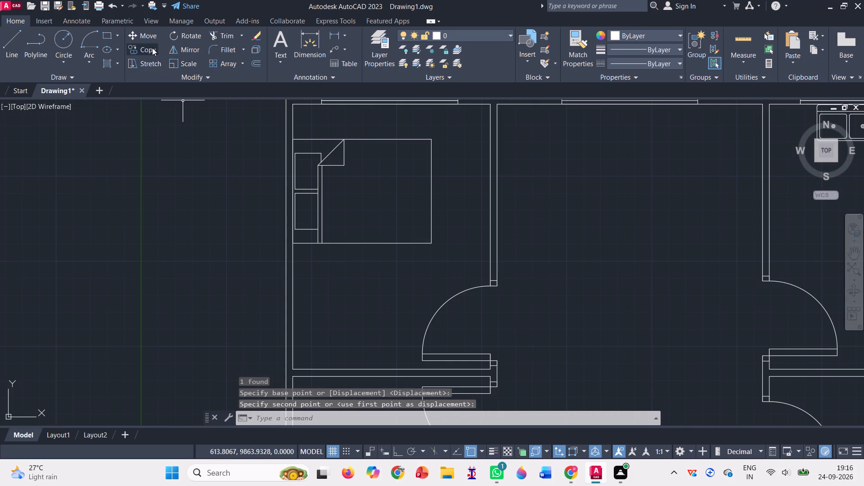
pyautogui.click(151, 46)
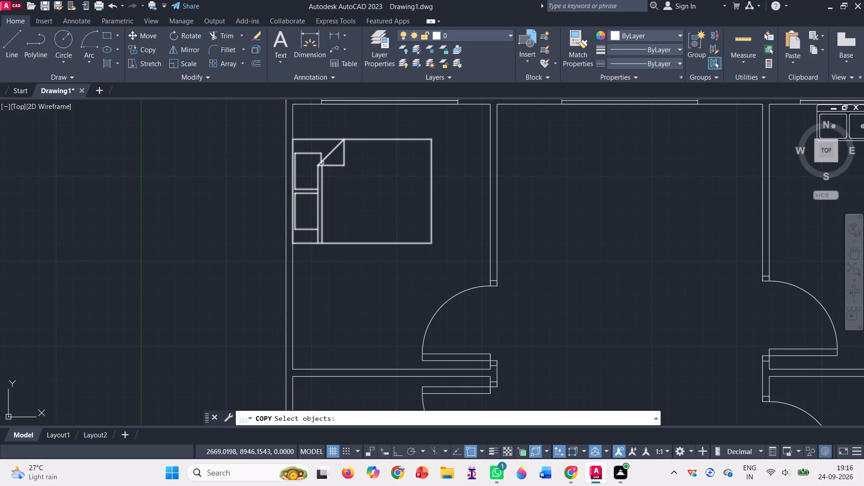
pyautogui.click(323, 163)
pyautogui.press('Return')
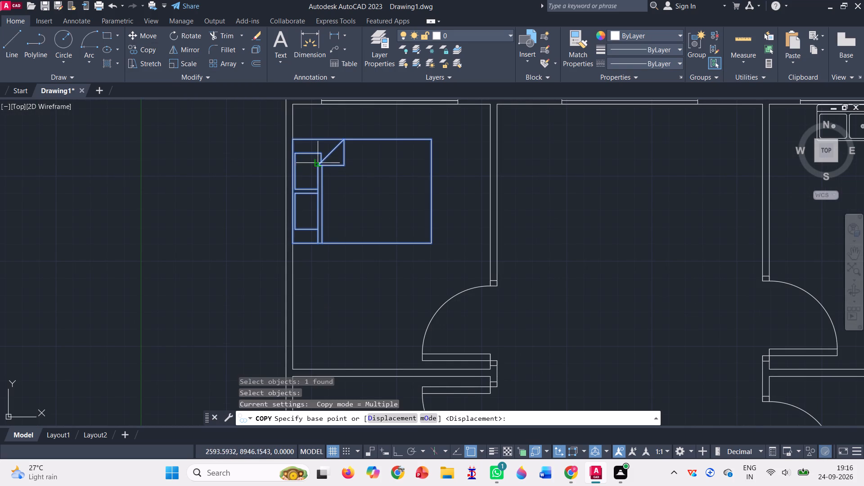
pyautogui.click(295, 141)
pyautogui.scroll(-2, 365, 156)
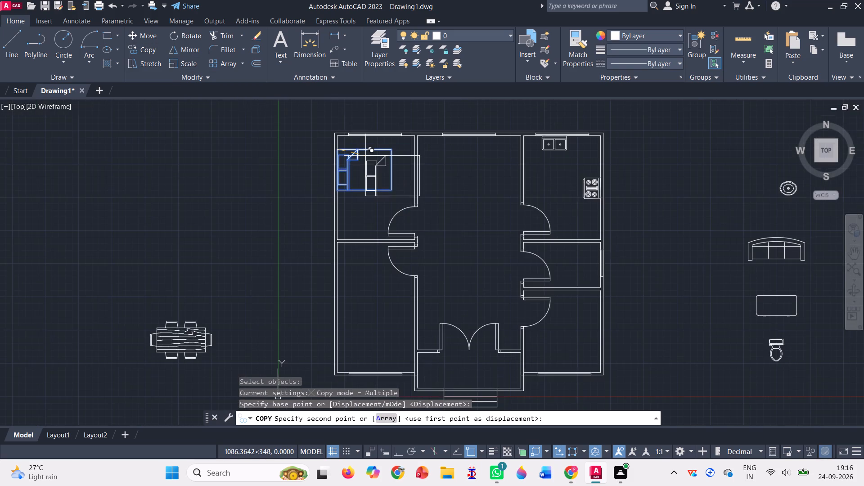
pyautogui.scroll(-1, 365, 156)
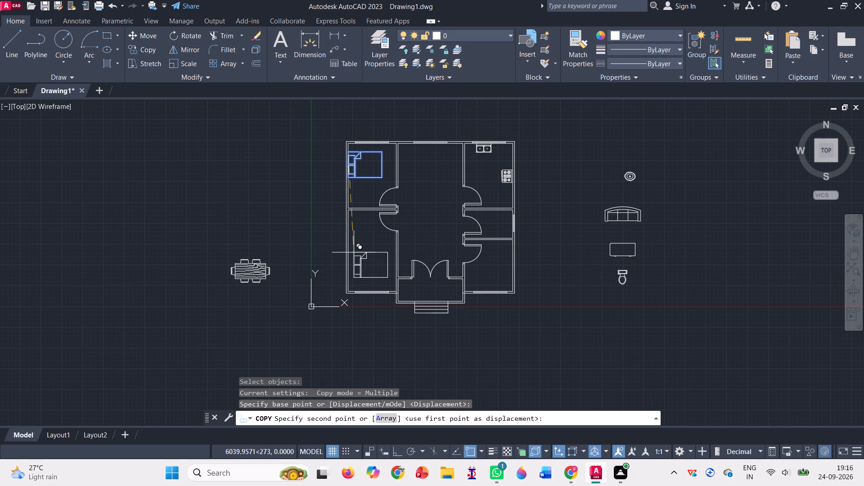
pyautogui.scroll(1, 355, 249)
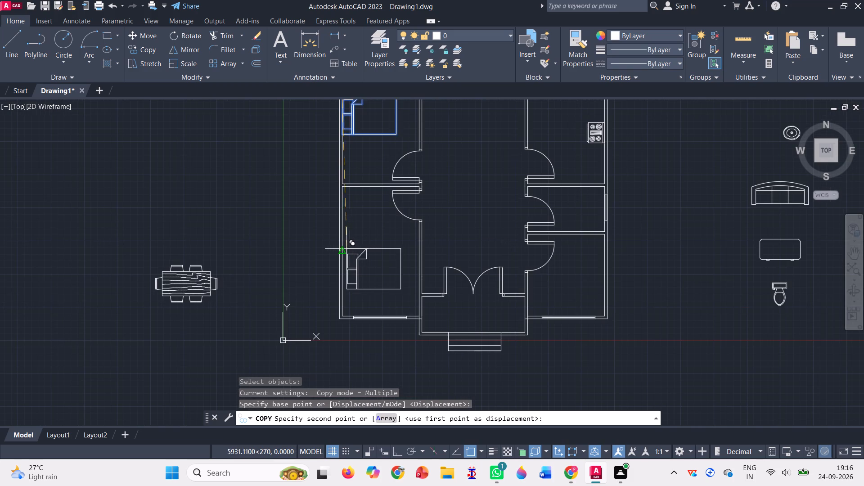
pyautogui.scroll(2, 342, 252)
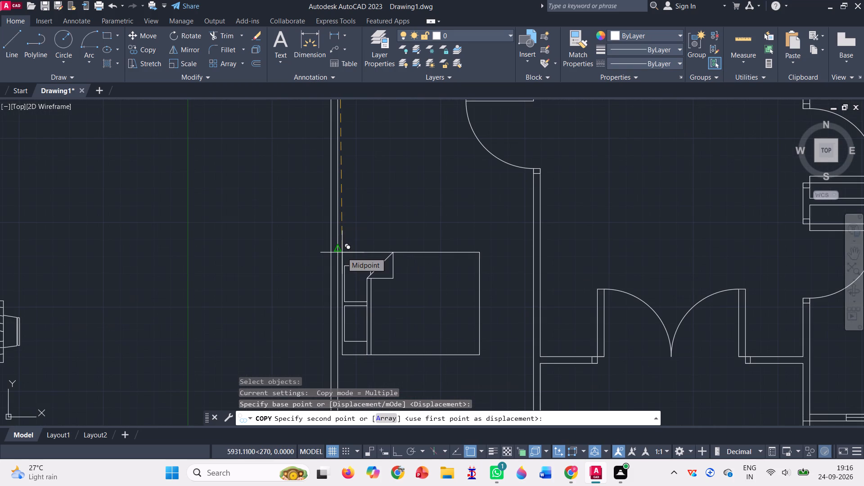
pyautogui.scroll(-2, 340, 251)
pyautogui.scroll(2, 340, 251)
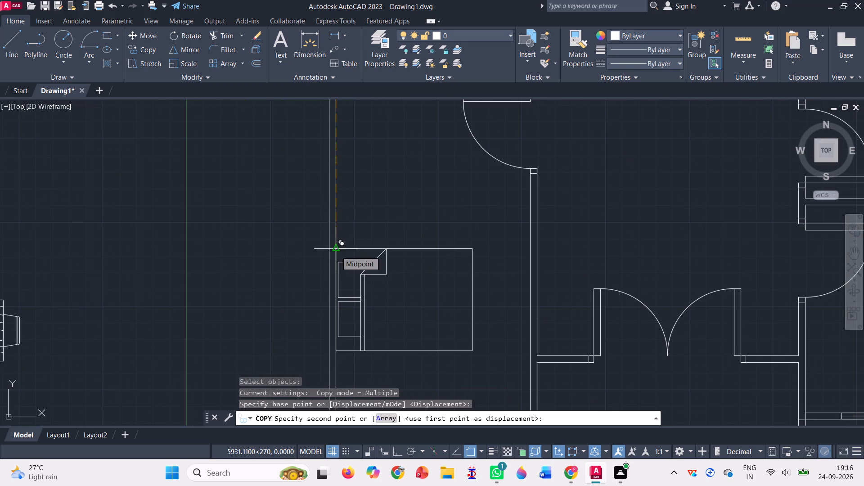
pyautogui.scroll(-2, 362, 211)
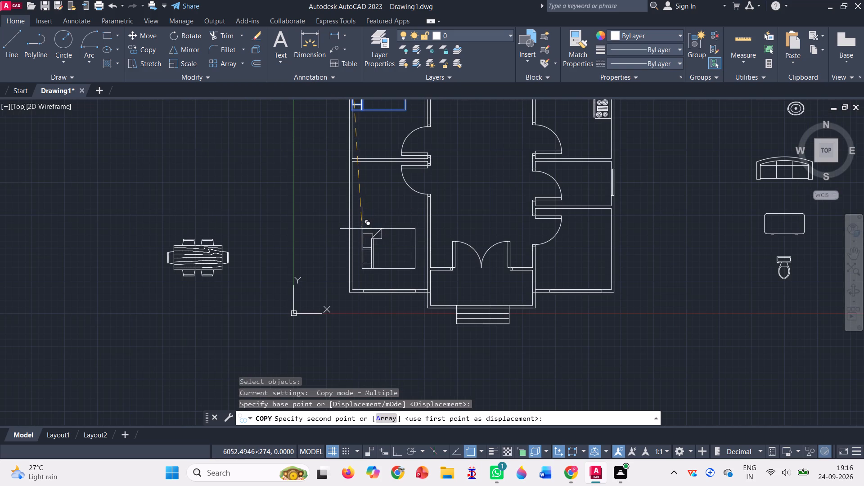
pyautogui.scroll(5, 362, 230)
pyautogui.scroll(-3, 354, 200)
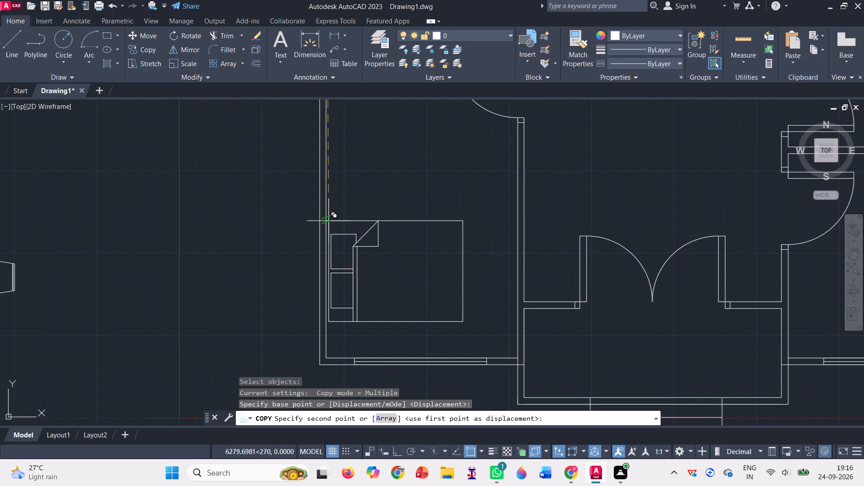
pyautogui.click(327, 196)
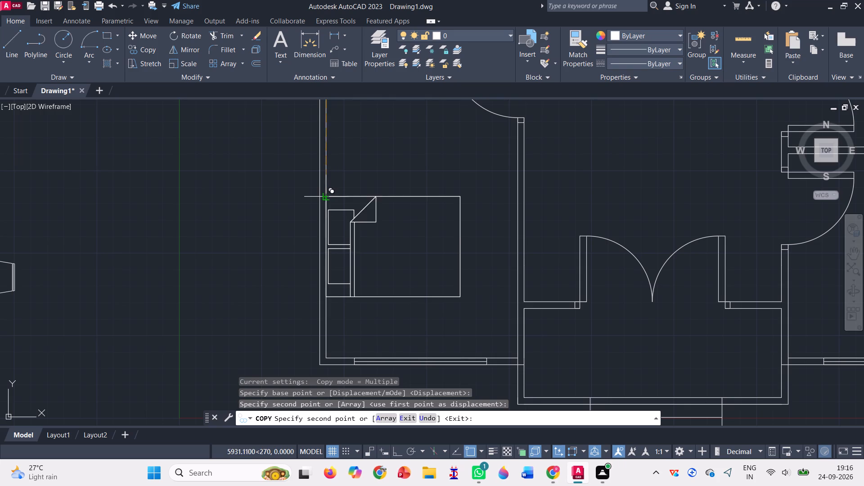
pyautogui.press('Escape')
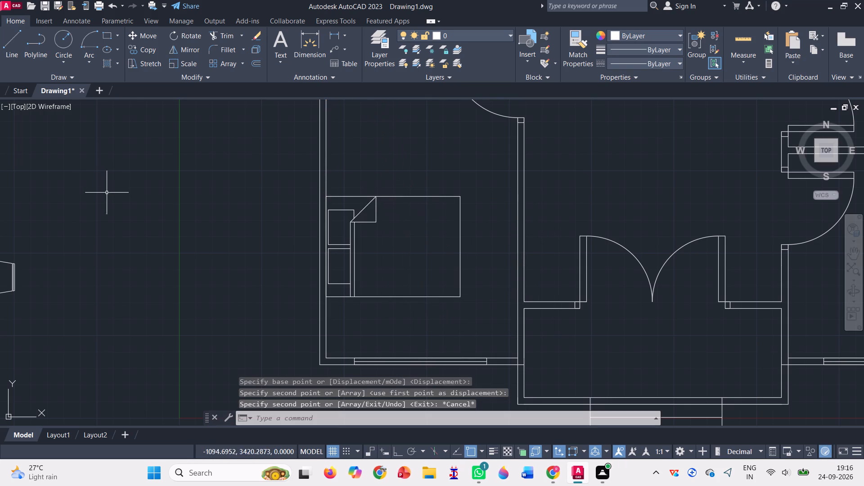
# Copy the six-chair dining table from outside the plan into the central hall, just north of the double entrance door.
pyautogui.scroll(-3, 171, 211)
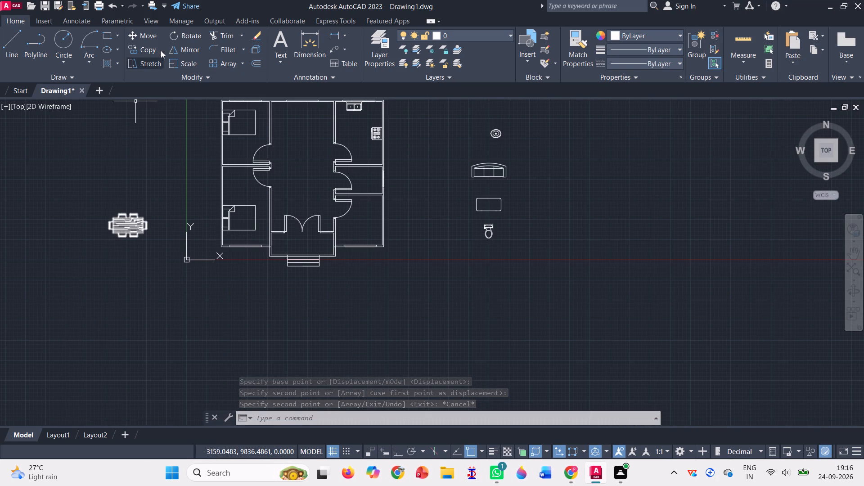
pyautogui.click(143, 44)
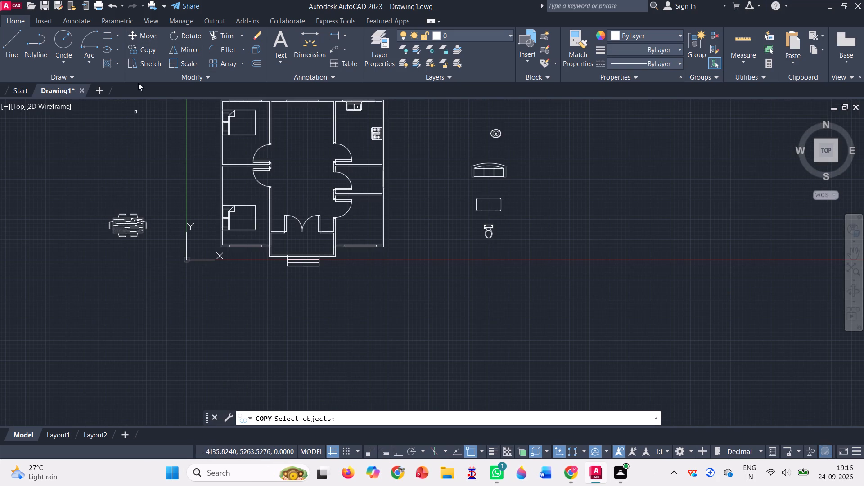
pyautogui.click(136, 29)
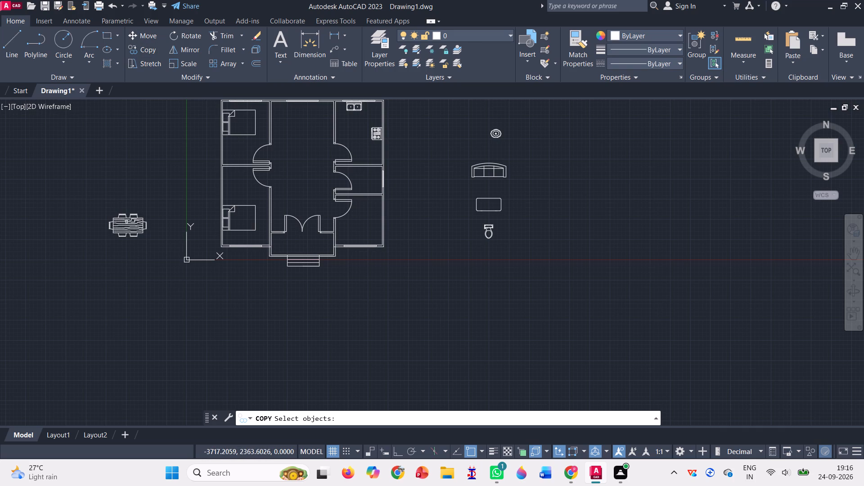
pyautogui.click(126, 222)
pyautogui.press('Return')
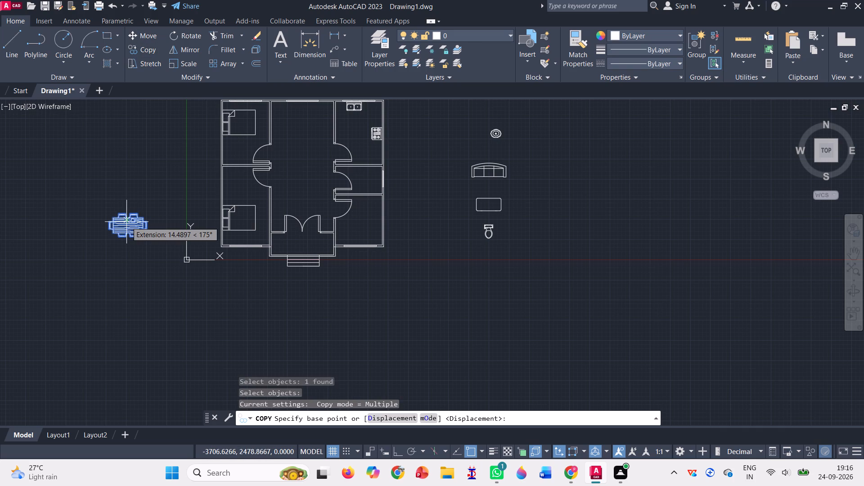
pyautogui.click(126, 222)
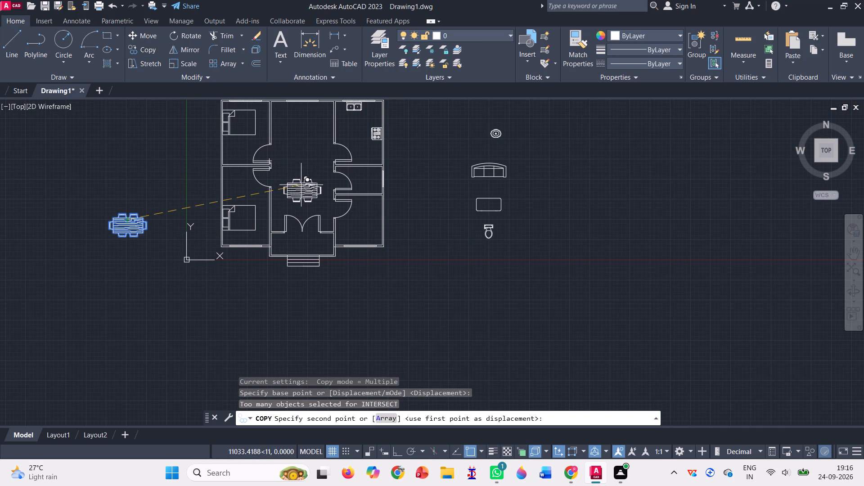
pyautogui.click(301, 185)
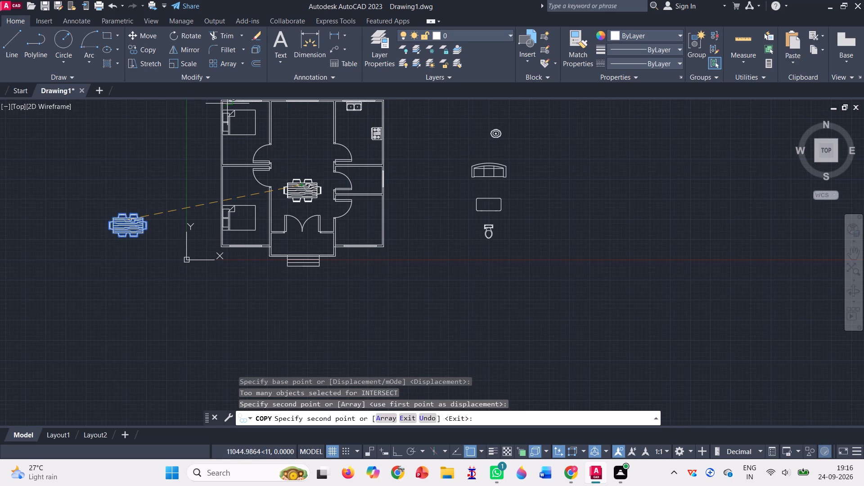
pyautogui.press('Escape')
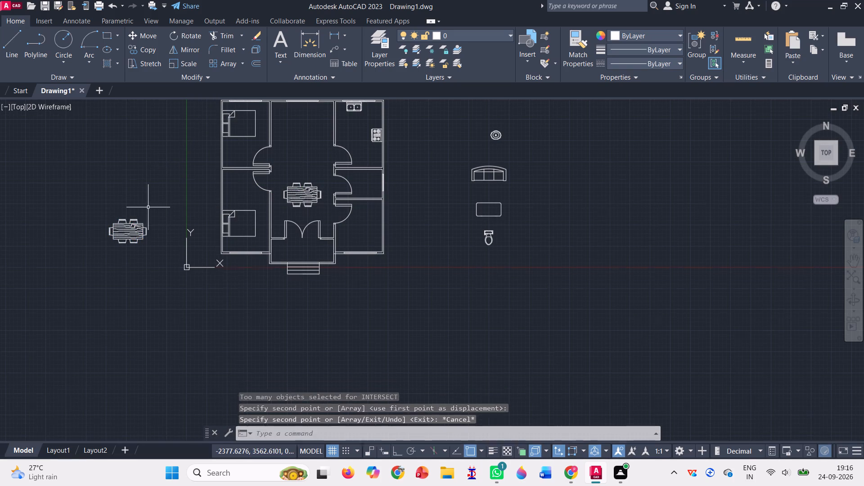
# Rotate the dining table in the hall by about 88° counterclockwise about its northwest corner so it runs north-south.
pyautogui.click(182, 36)
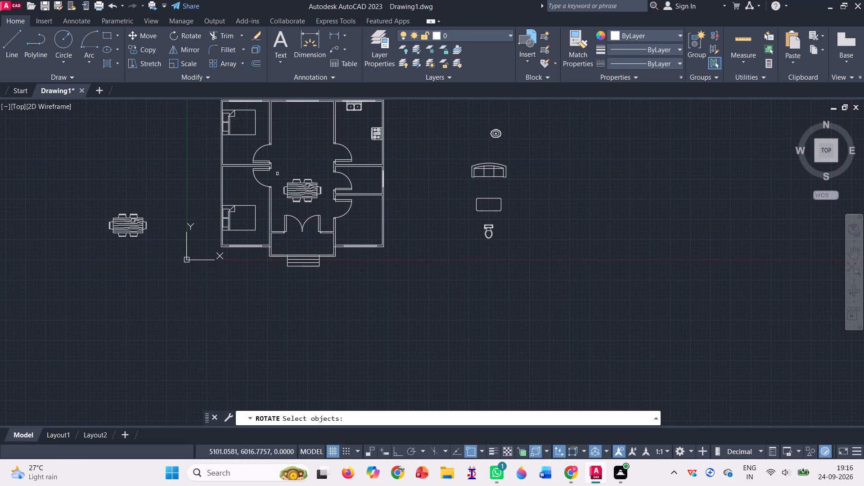
pyautogui.click(307, 198)
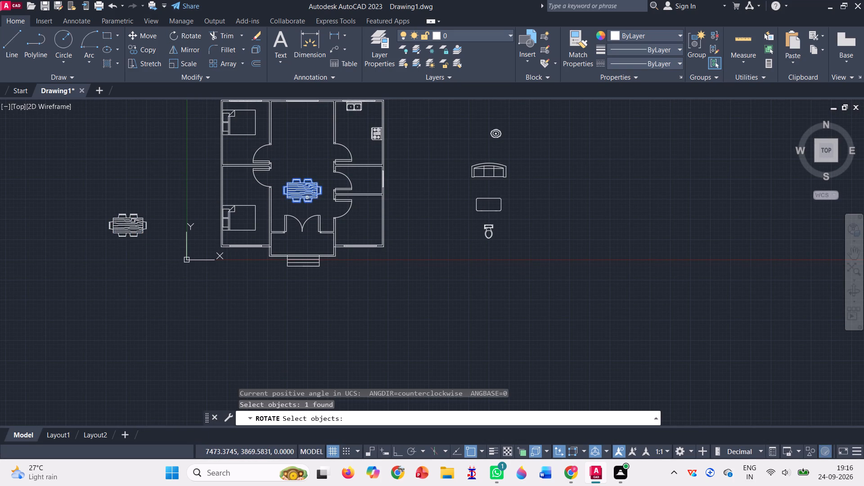
pyautogui.press('Return')
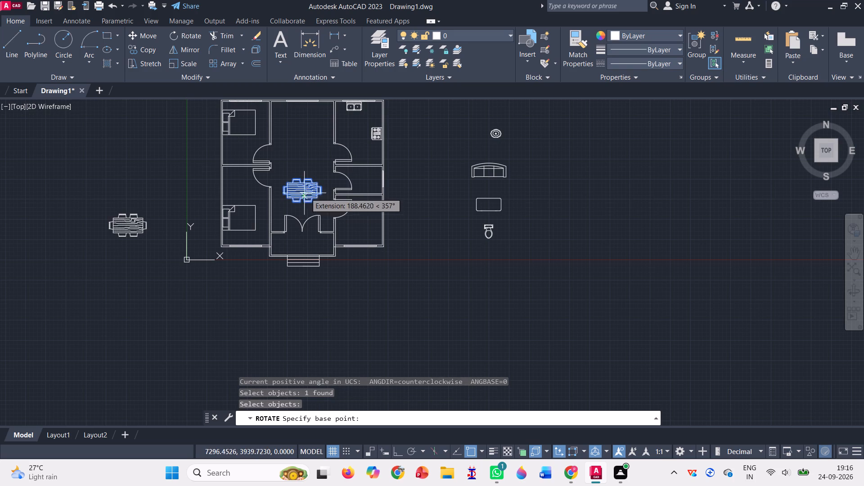
pyautogui.click(287, 185)
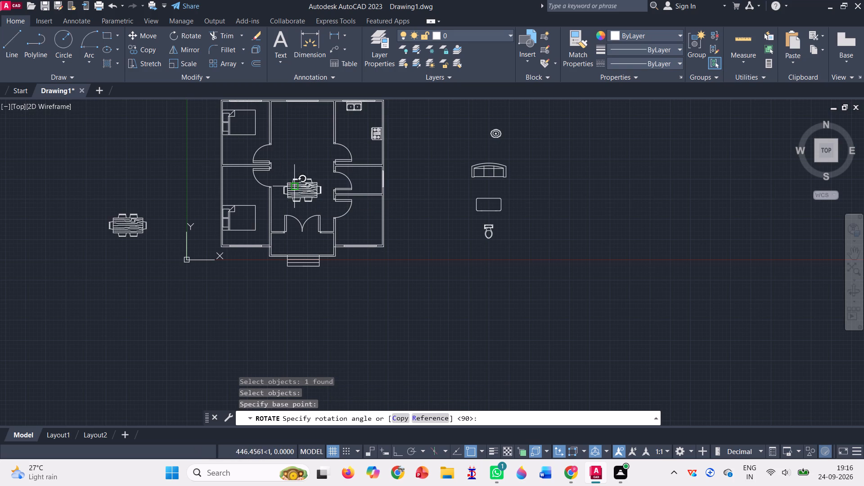
pyautogui.click(289, 125)
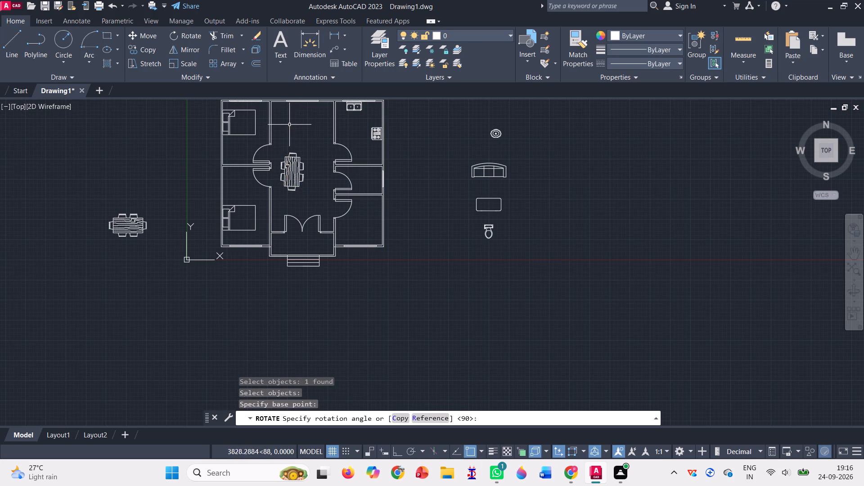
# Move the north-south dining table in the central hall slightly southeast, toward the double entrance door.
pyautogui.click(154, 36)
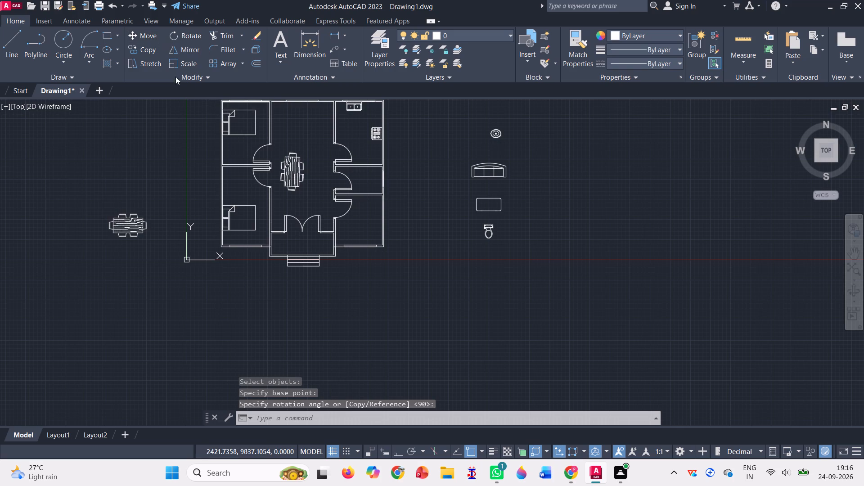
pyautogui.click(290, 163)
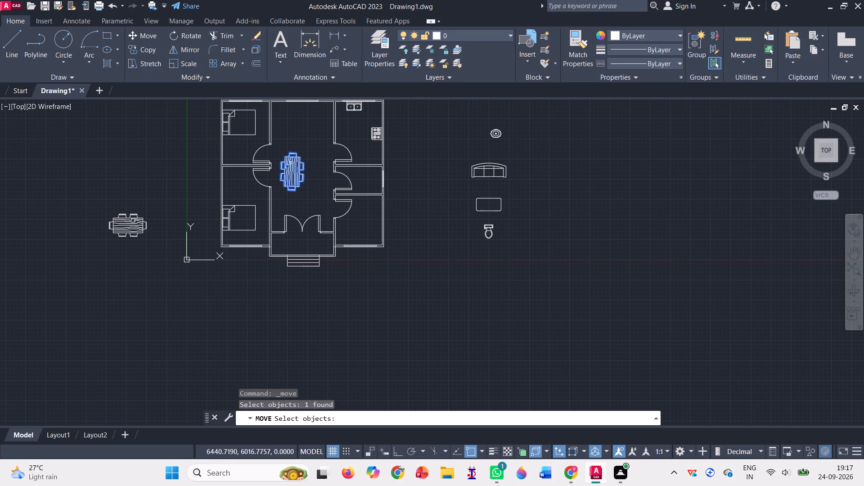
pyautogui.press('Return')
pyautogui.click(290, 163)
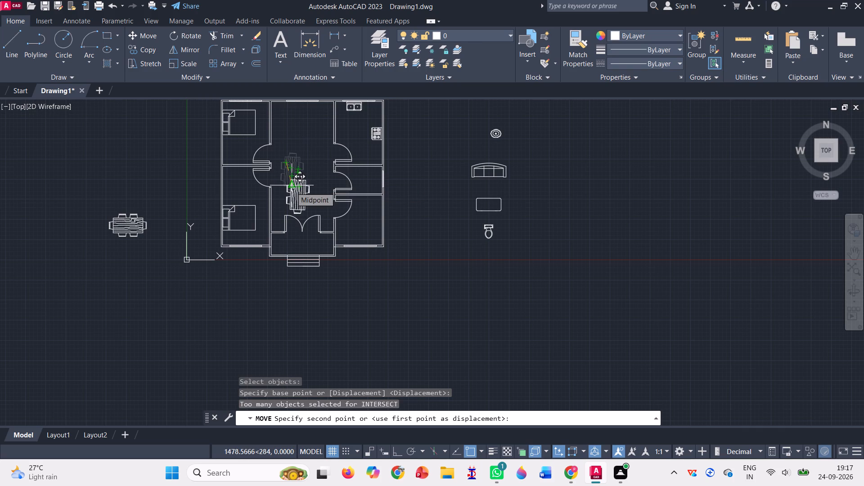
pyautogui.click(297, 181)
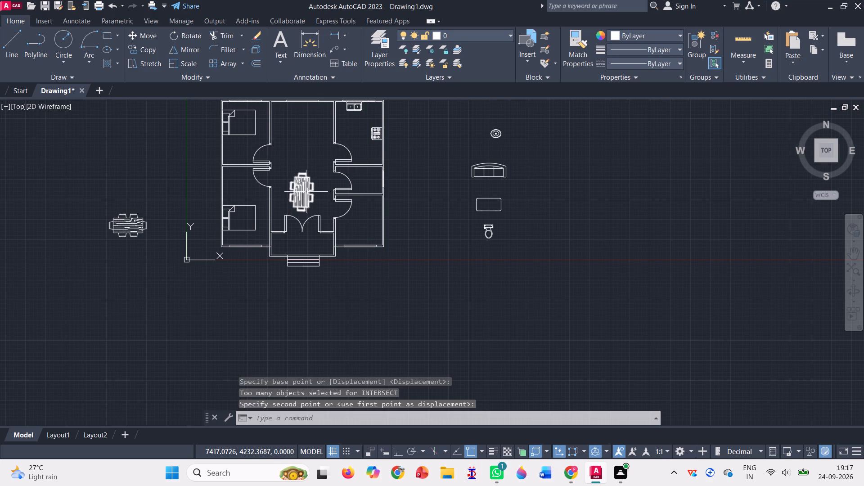
# Delete the dining table copy from the central hall.
pyautogui.click(306, 192)
pyautogui.press('Delete')
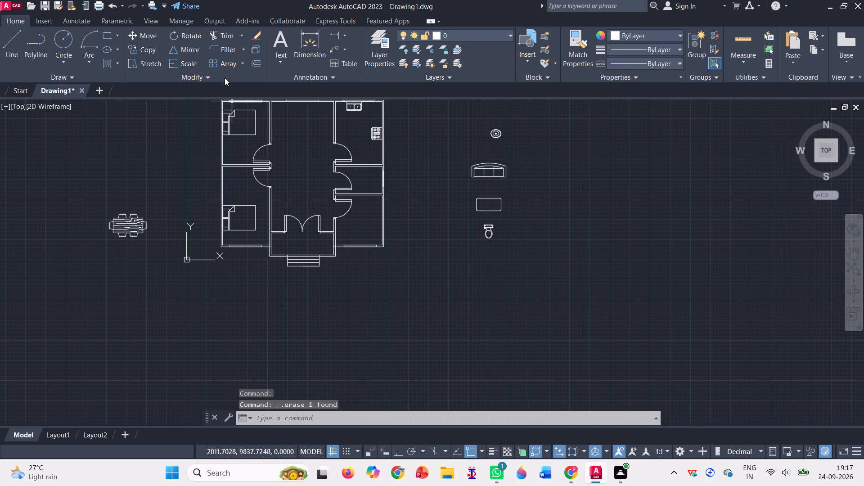
# With Ortho on, rotate the dining table outside the plan 90° counterclockwise about its northwest tabletop corner so it runs north-south.
pyautogui.click(184, 34)
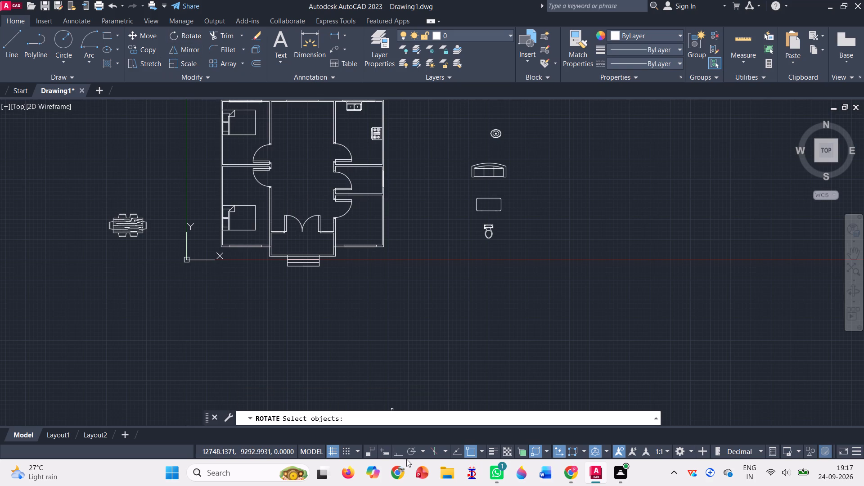
pyautogui.click(402, 456)
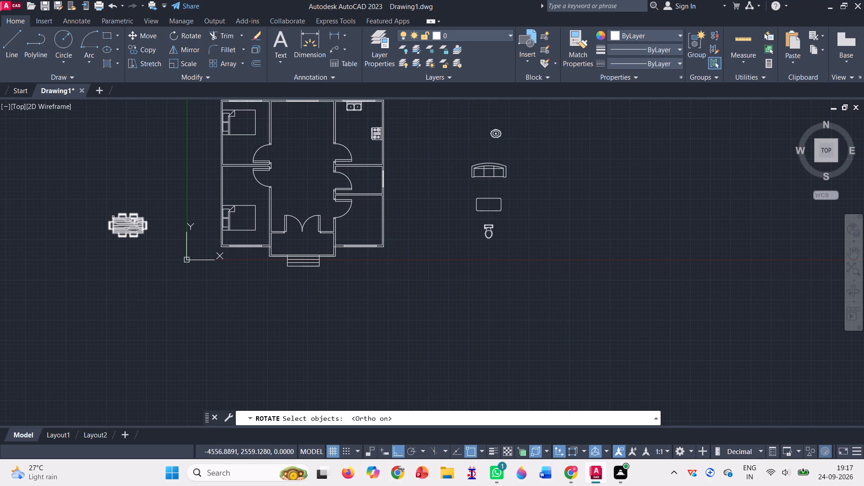
pyautogui.click(123, 231)
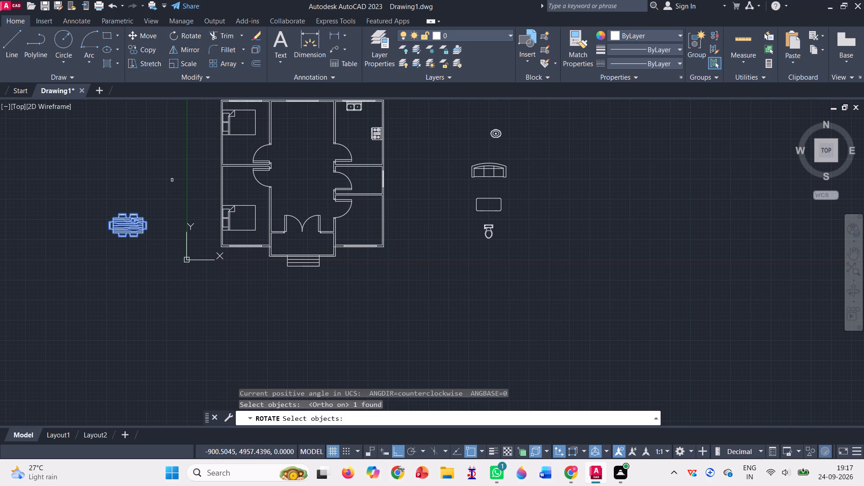
pyautogui.press('Return')
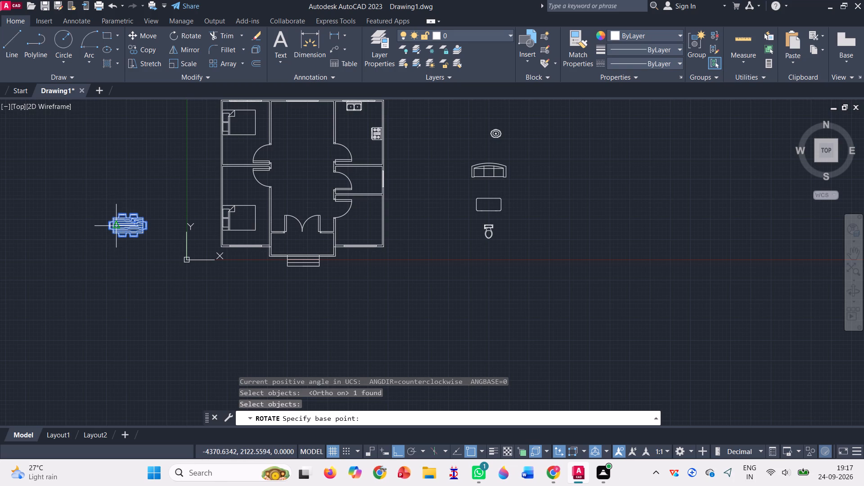
pyautogui.click(111, 216)
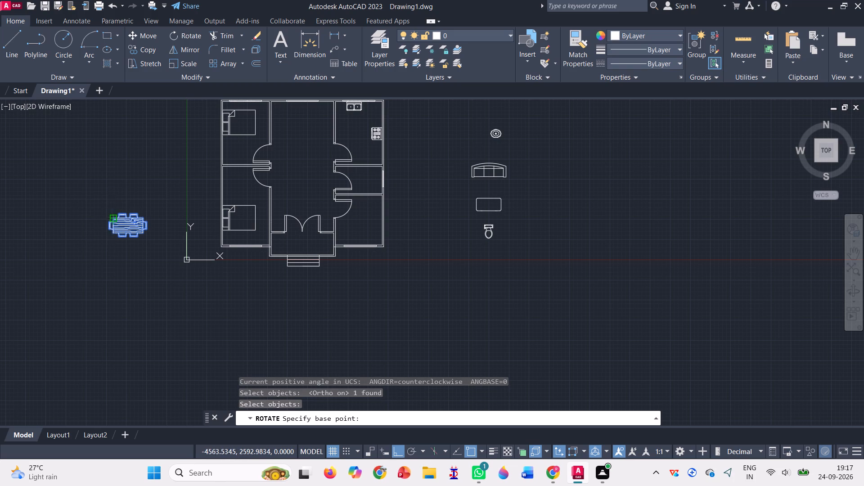
pyautogui.click(134, 157)
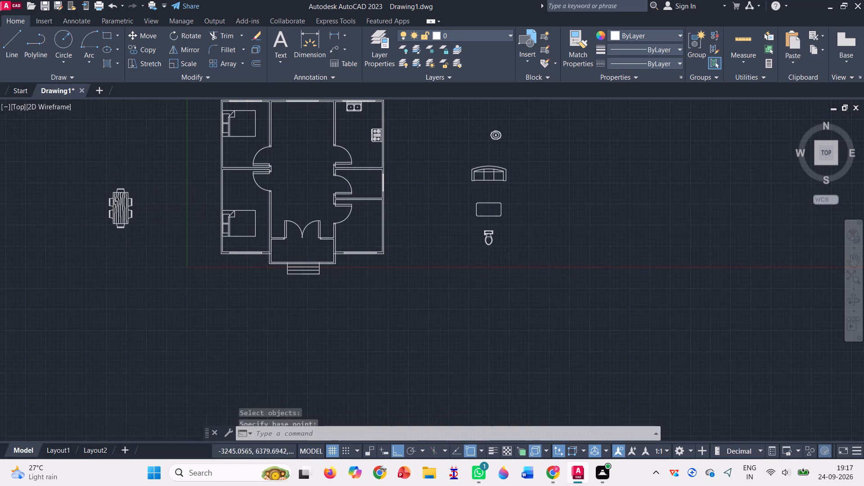
# Move the rotated dining table with Ortho off from outside the plan into the central hall, just north of the double entrance door.
pyautogui.click(148, 32)
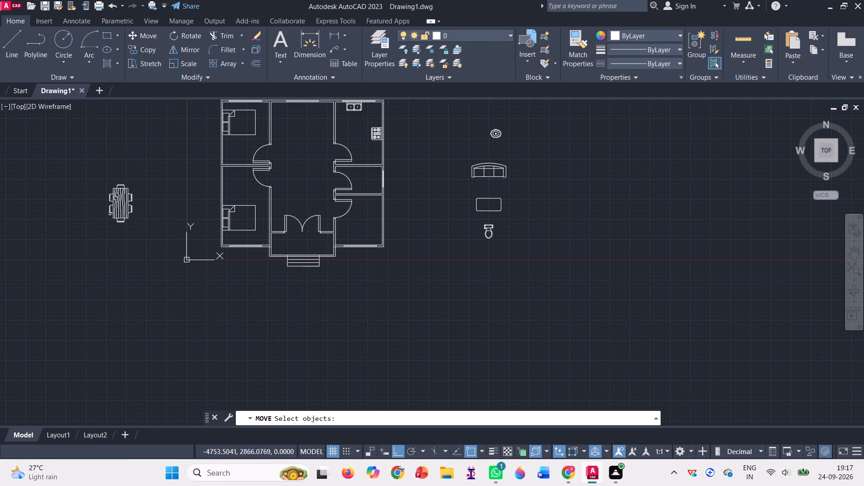
pyautogui.click(117, 204)
pyautogui.press('Return')
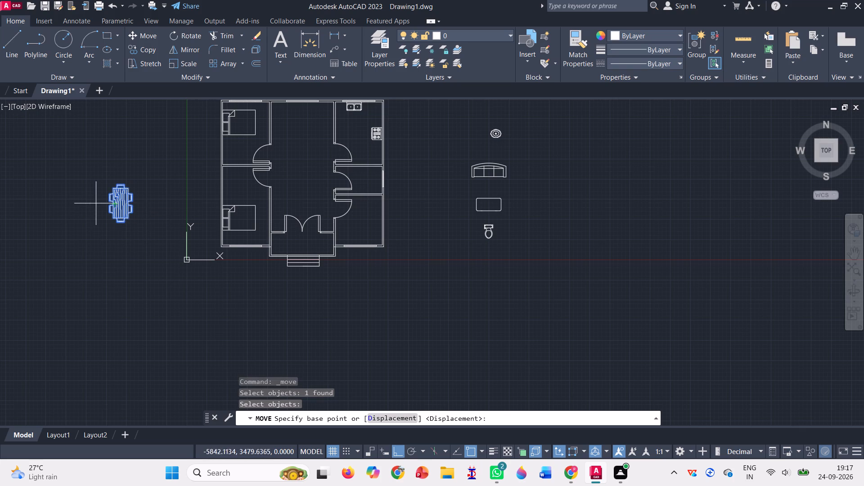
pyautogui.click(122, 203)
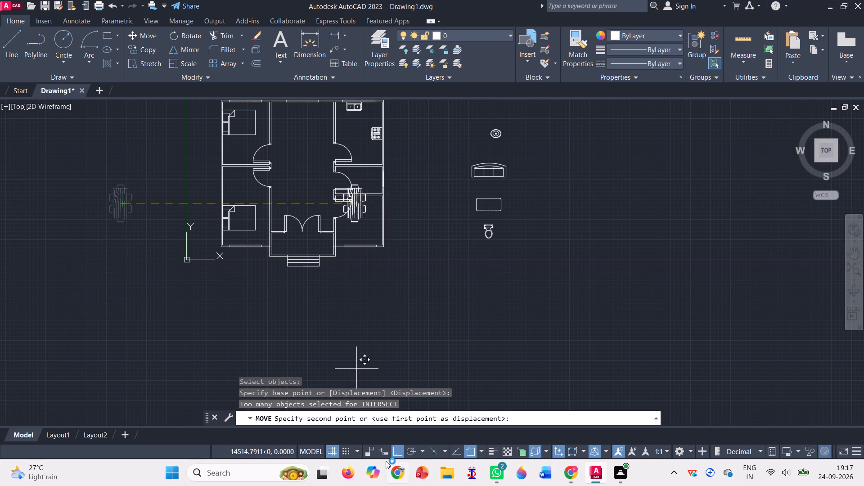
pyautogui.click(397, 451)
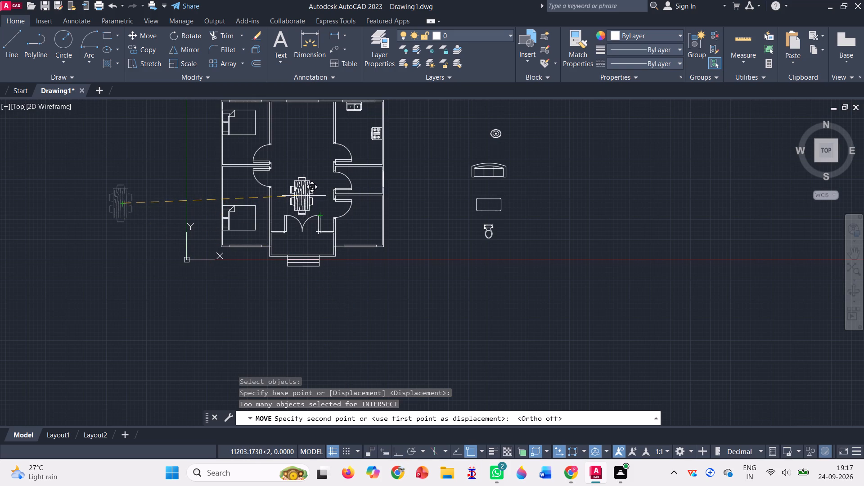
pyautogui.click(304, 194)
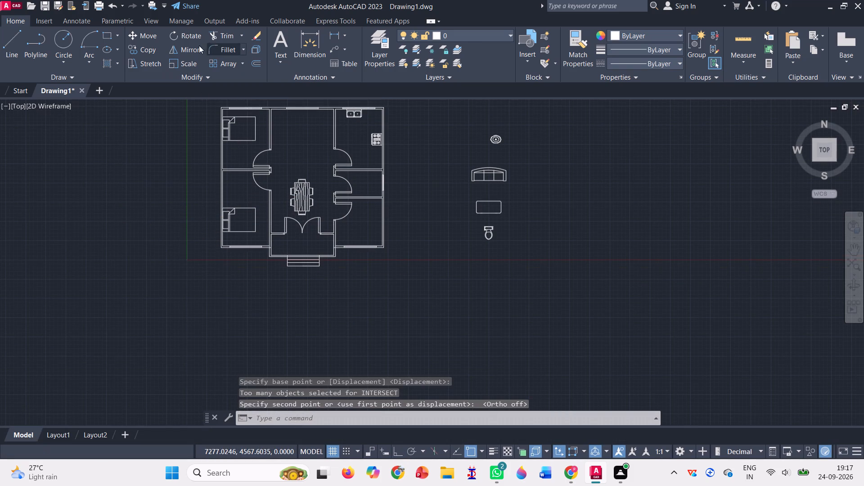
# Scale the hall's dining table down to about three-quarters of its size from its northwest tabletop corner.
pyautogui.click(181, 64)
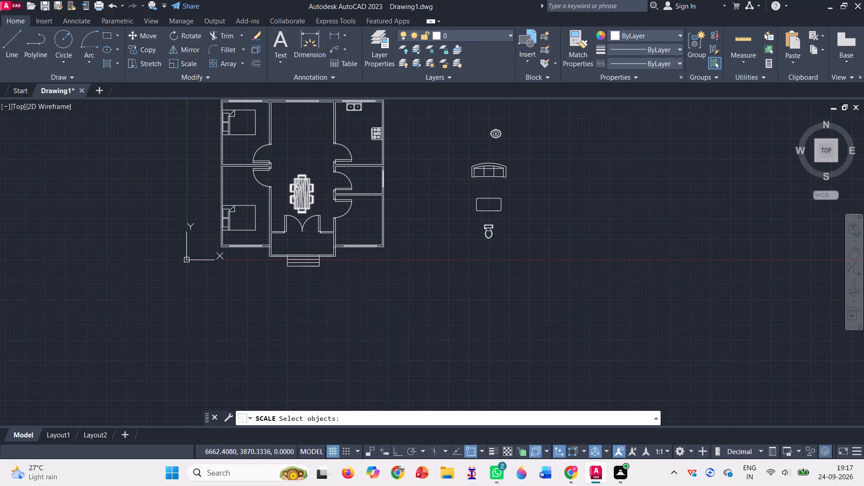
pyautogui.click(297, 196)
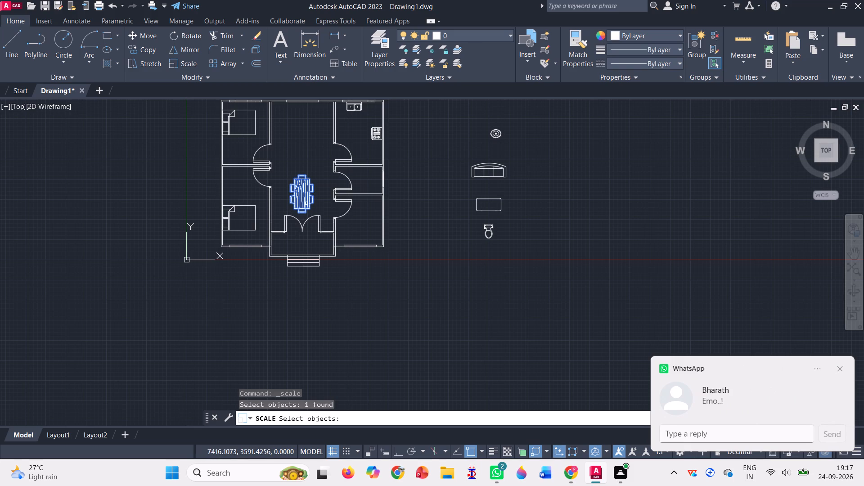
pyautogui.press('Return')
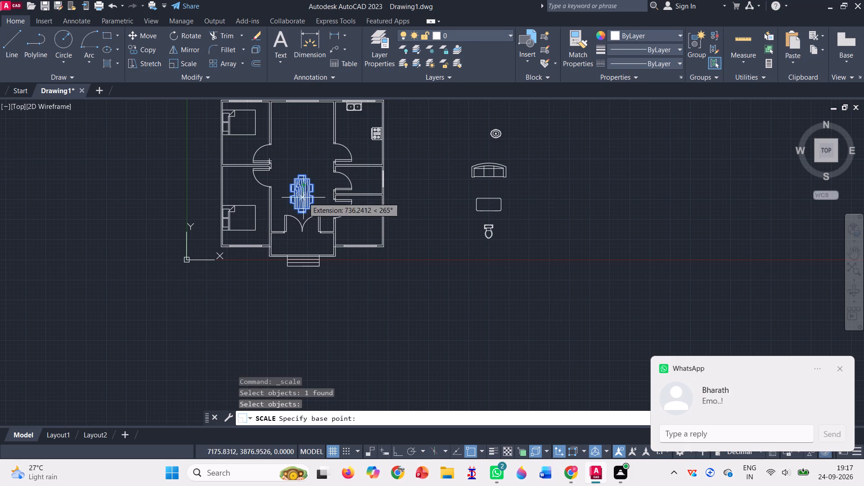
pyautogui.scroll(3, 298, 175)
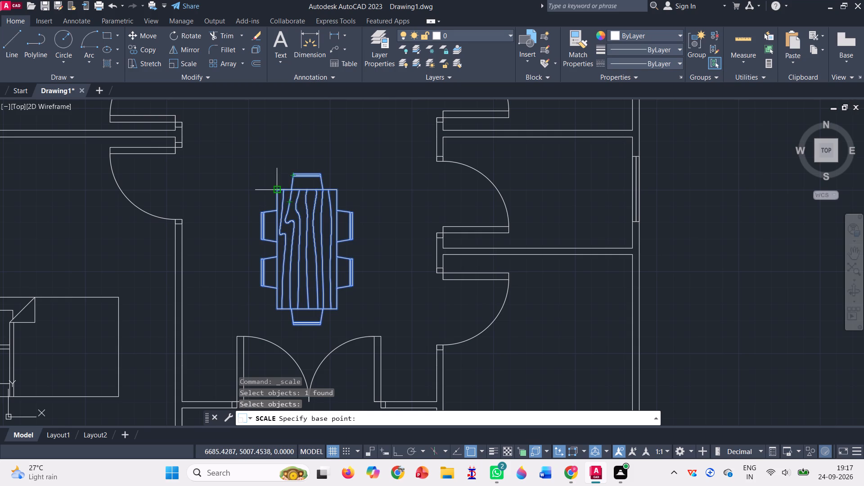
pyautogui.click(276, 189)
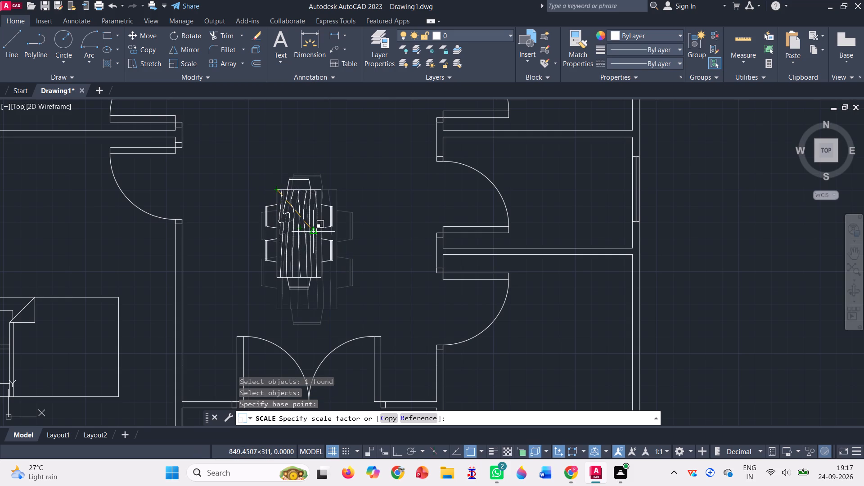
pyautogui.click(312, 231)
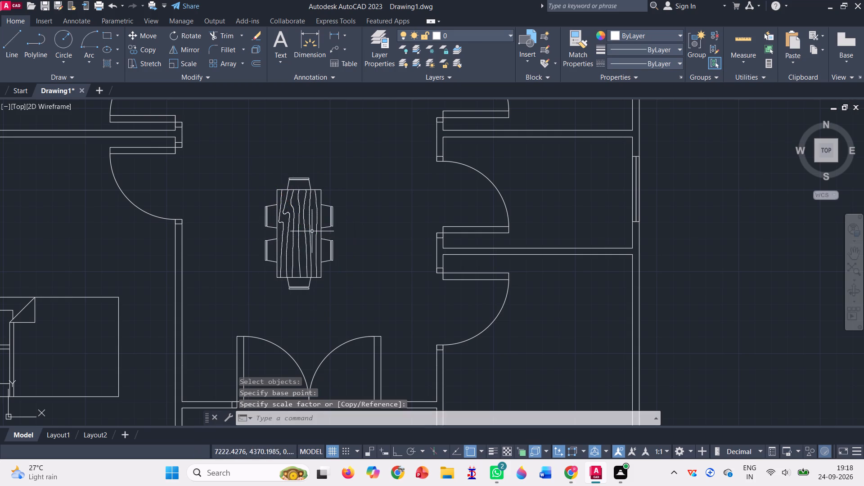
# Move the scaled dining table about 633 units north-northeast, centring it in the hall north of the double door.
pyautogui.scroll(-2, 232, 174)
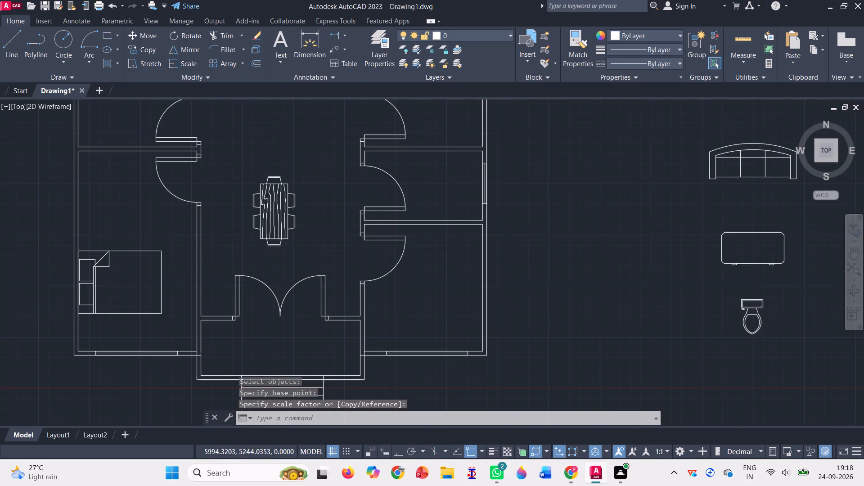
pyautogui.click(152, 39)
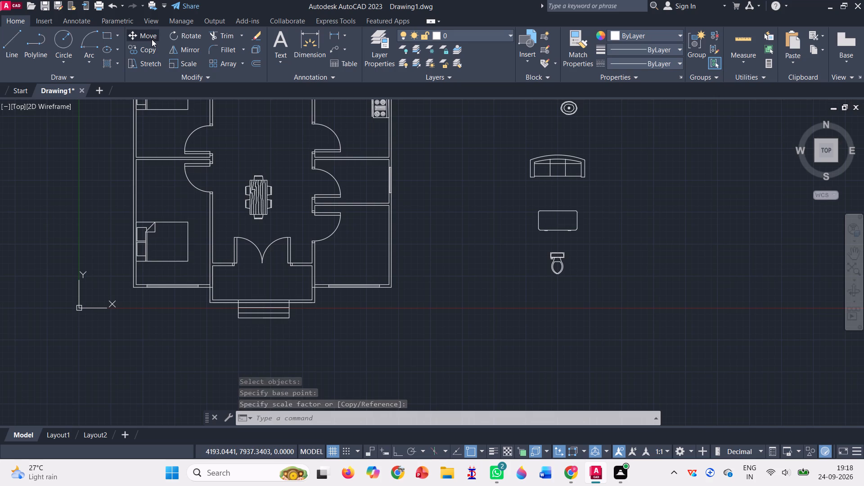
pyautogui.click(257, 203)
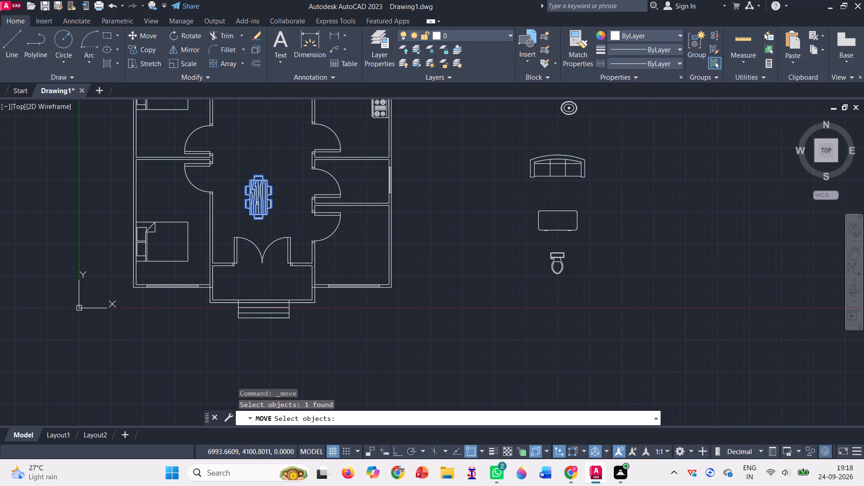
pyautogui.press('Return')
pyautogui.click(257, 203)
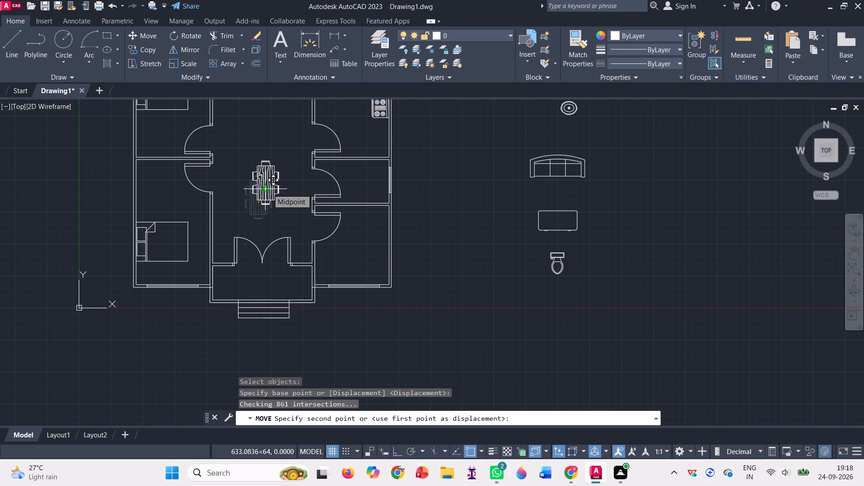
pyautogui.click(268, 189)
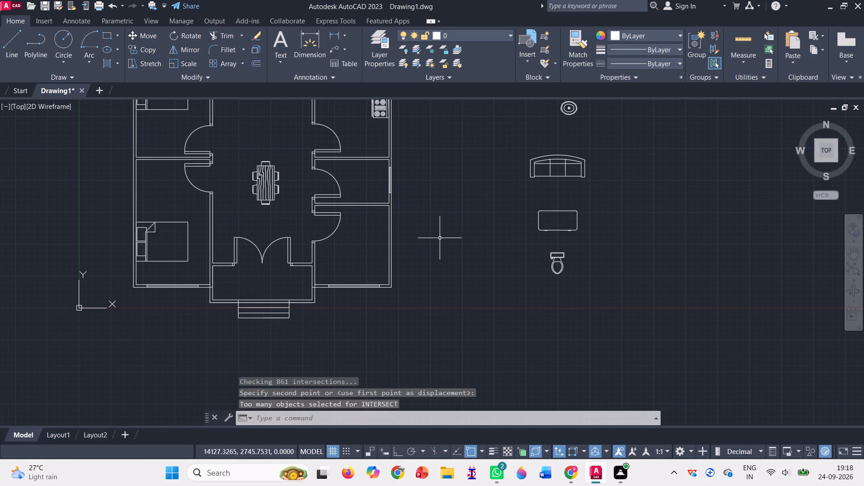
# Copy the three-seat sofa to the central hall's north wall and again outside the plan, about 6245 units east of the original.
pyautogui.scroll(-1, 455, 240)
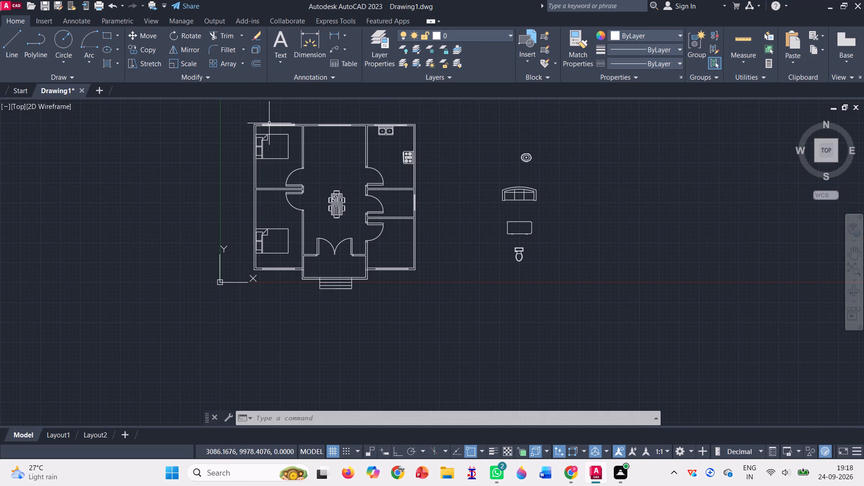
pyautogui.click(148, 47)
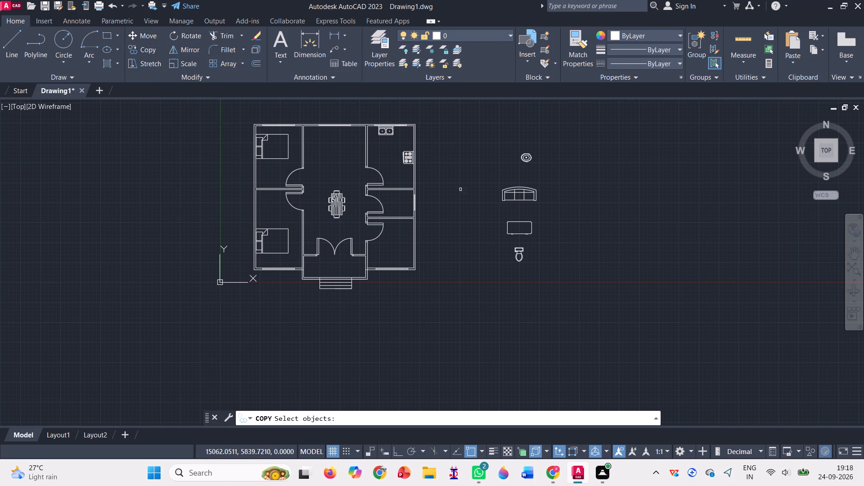
pyautogui.click(520, 190)
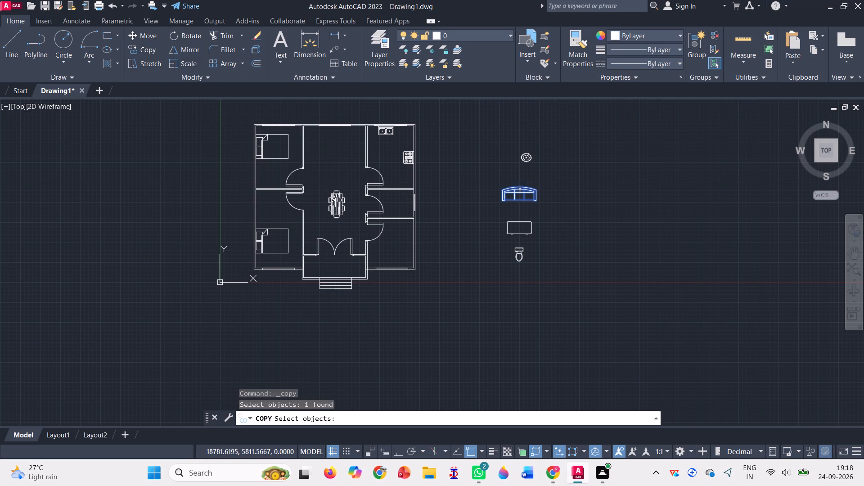
pyautogui.press('Return')
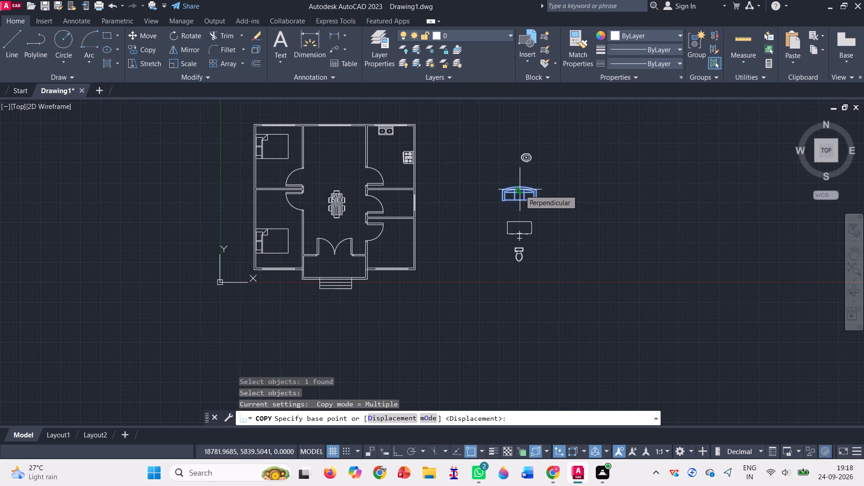
pyautogui.click(520, 190)
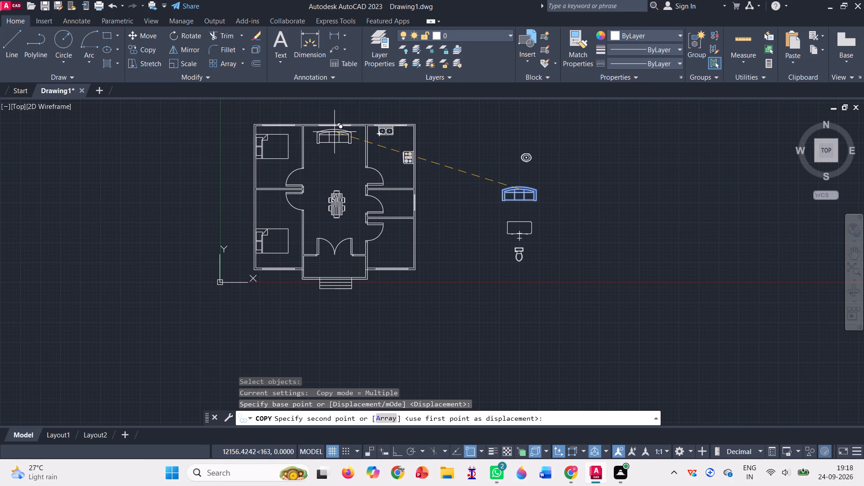
pyautogui.click(334, 132)
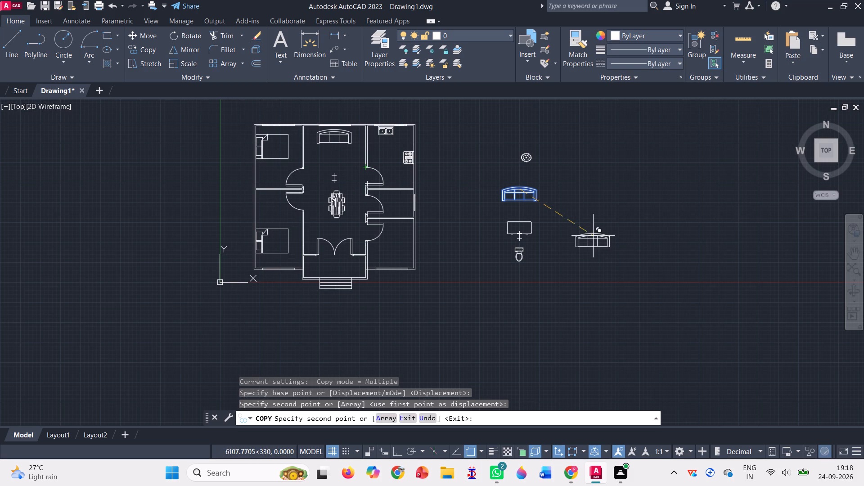
pyautogui.click(619, 197)
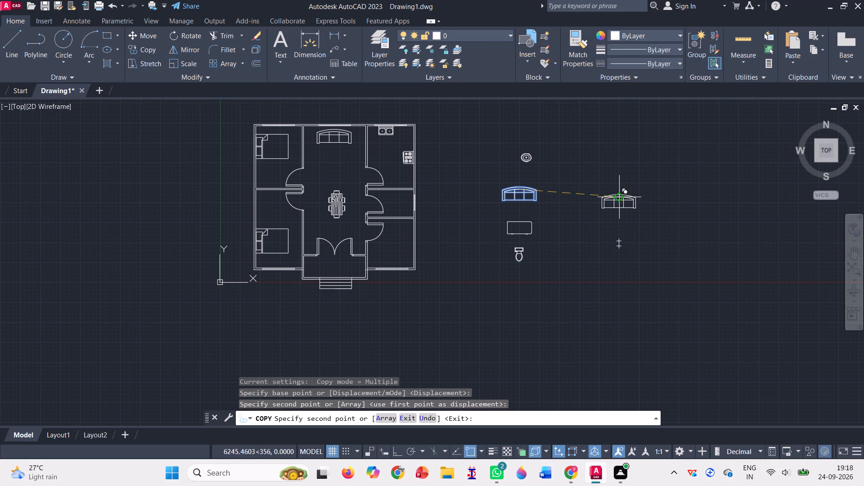
pyautogui.press('Escape')
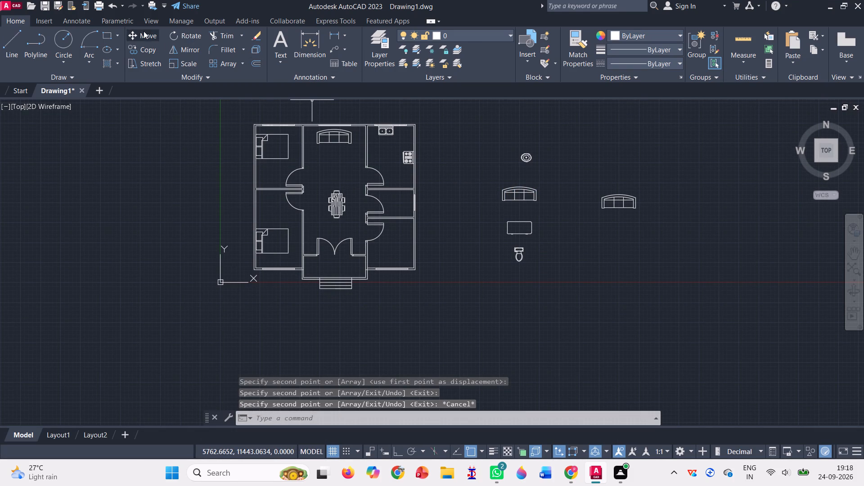
# Rotate the easternmost three-seat sofa outside the plan 90° counterclockwise with Ortho on, about a point on its front edge.
pyautogui.click(184, 32)
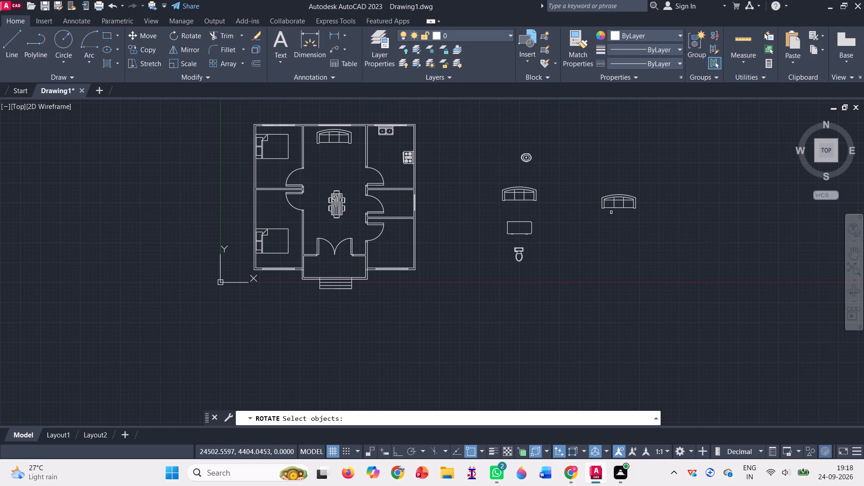
pyautogui.click(611, 212)
pyautogui.click(621, 193)
pyautogui.click(620, 204)
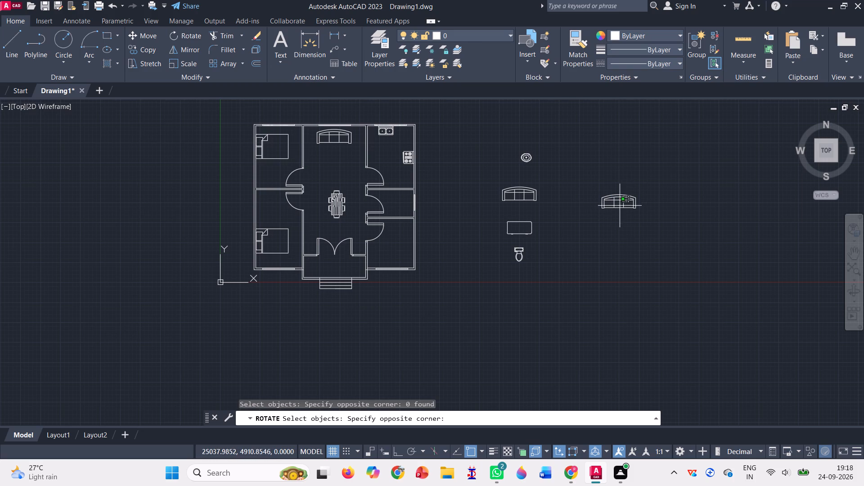
pyautogui.click(627, 199)
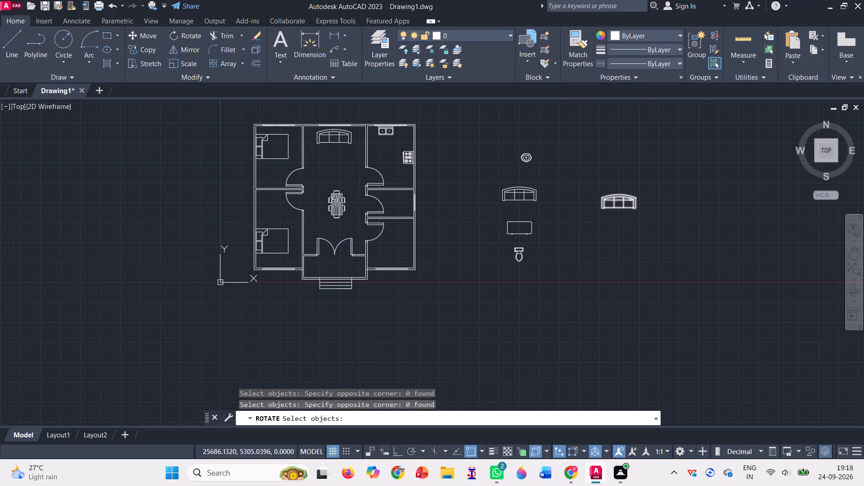
pyautogui.click(630, 199)
pyautogui.click(400, 448)
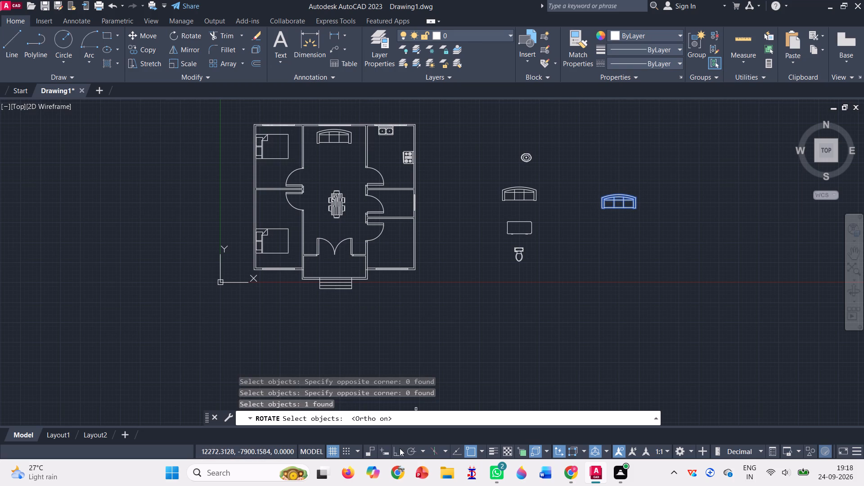
pyautogui.press('Return')
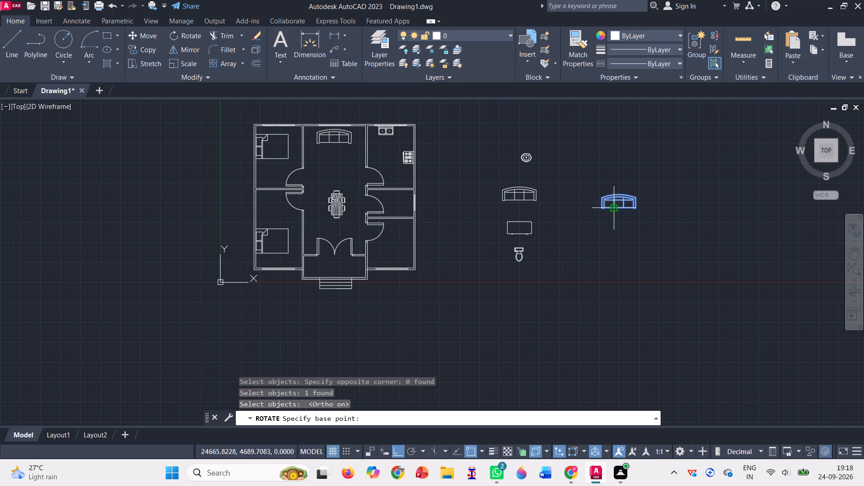
pyautogui.click(612, 206)
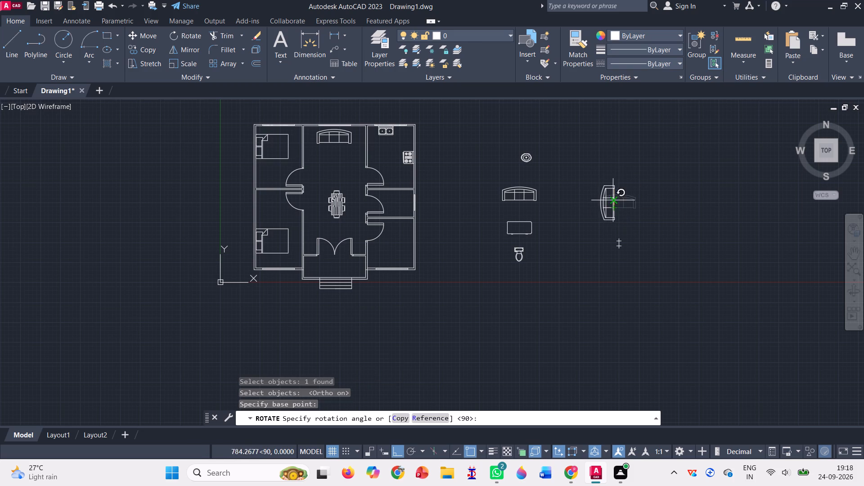
pyautogui.click(614, 166)
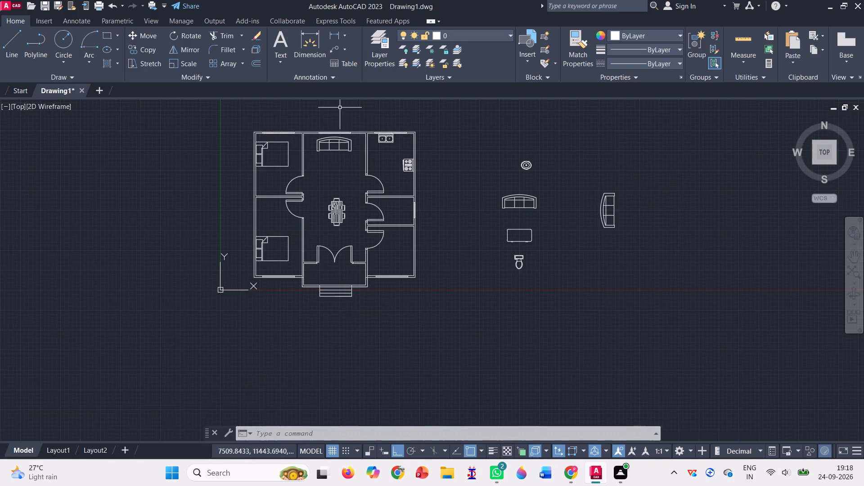
# Rotate the other three-seat sofa outside the plan, the one above the rectangular table, by 270° about its southeast corner.
pyautogui.click(177, 34)
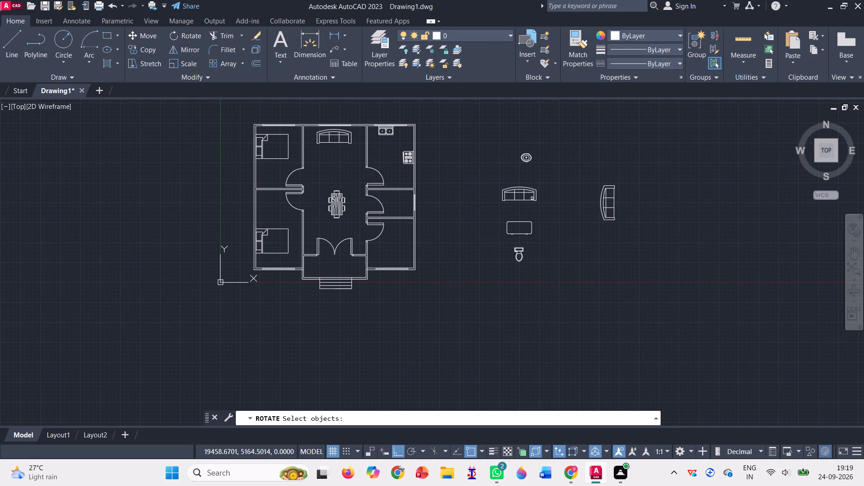
pyautogui.click(532, 198)
pyautogui.click(515, 193)
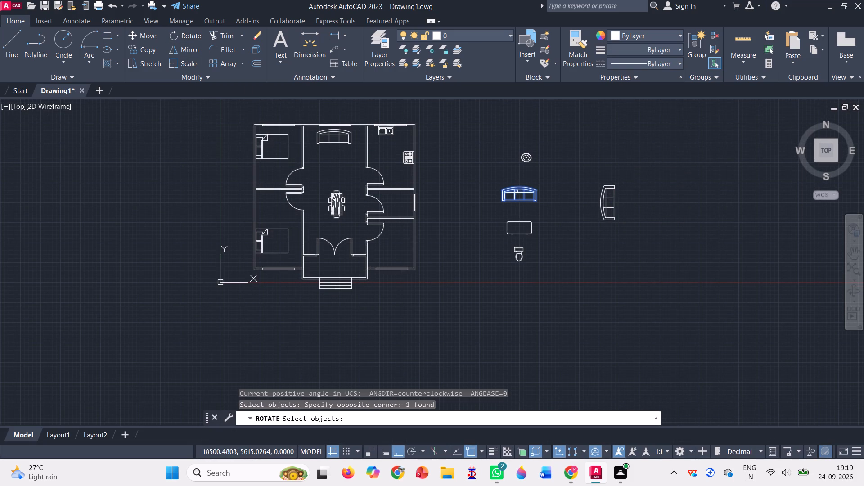
pyautogui.press('Return')
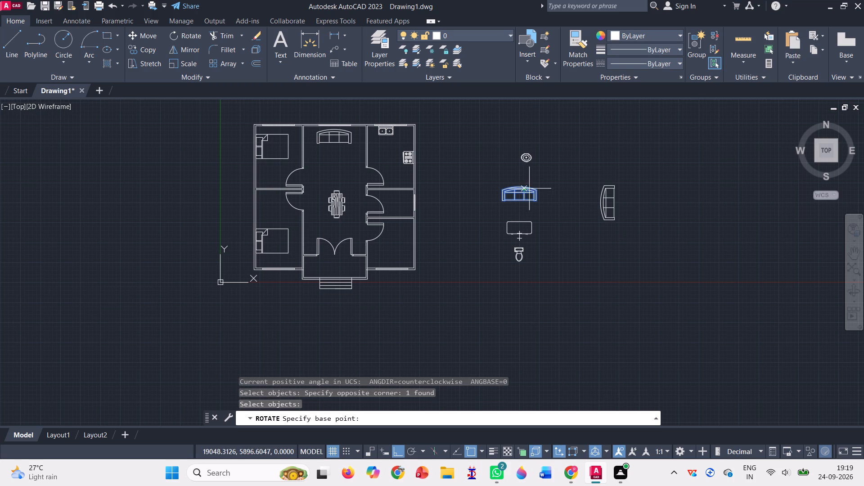
pyautogui.click(539, 197)
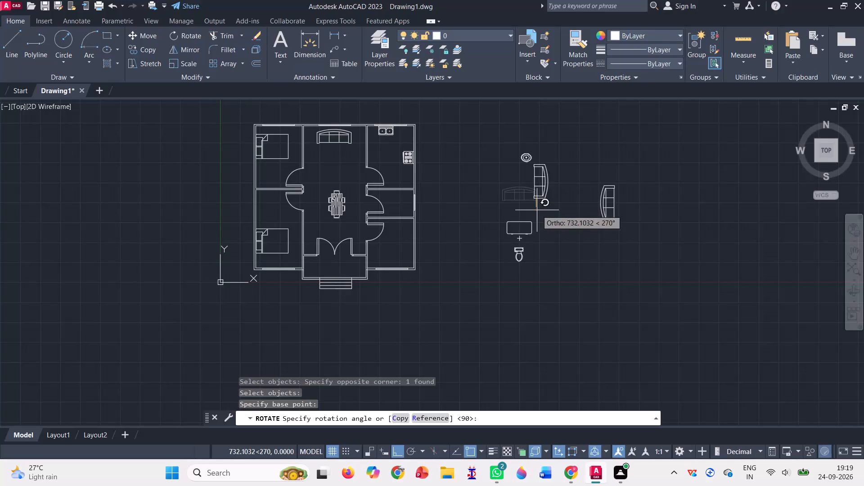
pyautogui.click(537, 210)
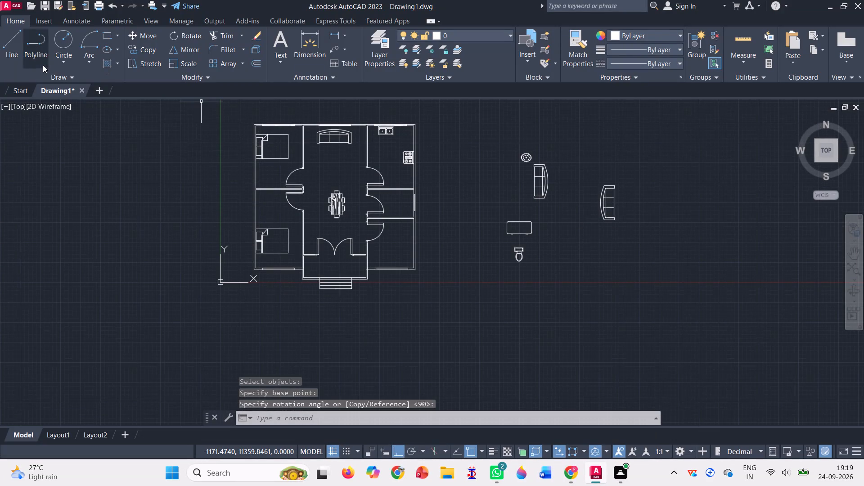
# Move the 270° rotated sofa with Ortho off into the central hall, beside the east wall and facing west.
pyautogui.click(150, 33)
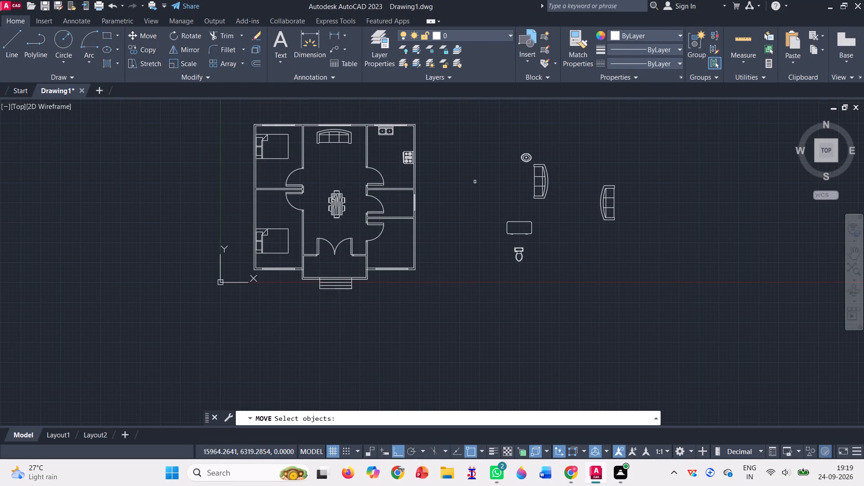
pyautogui.click(535, 177)
pyautogui.press('Return')
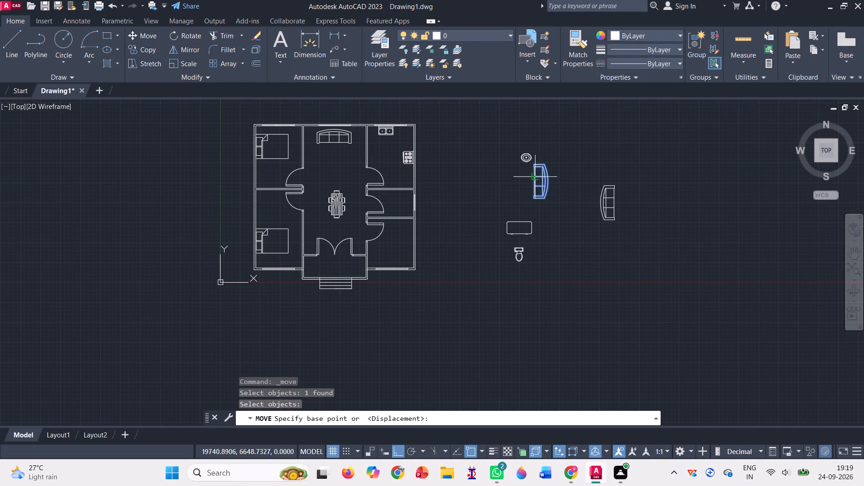
pyautogui.click(535, 177)
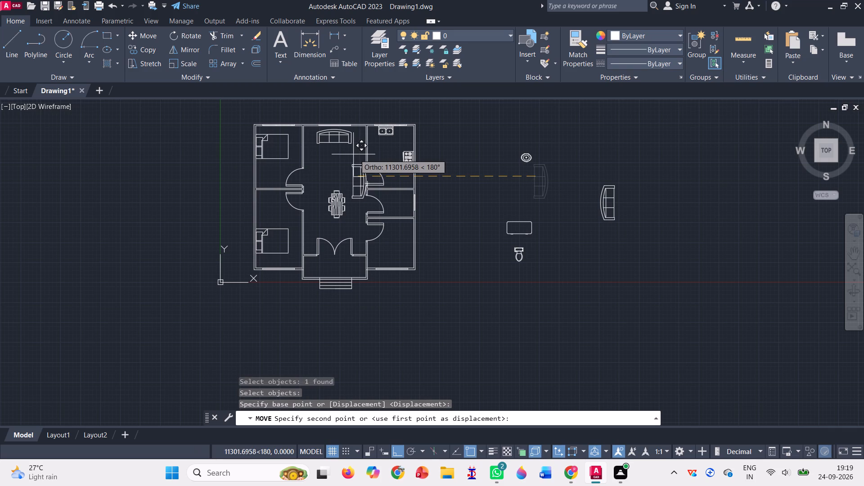
pyautogui.click(398, 450)
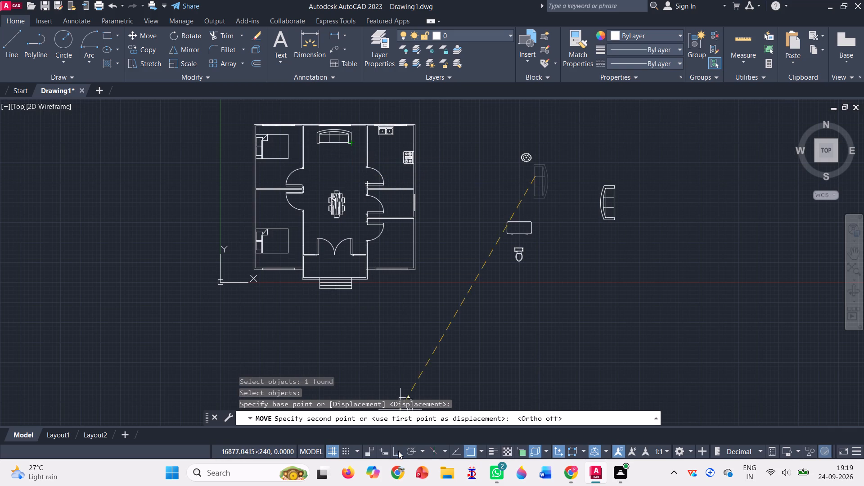
pyautogui.click(352, 161)
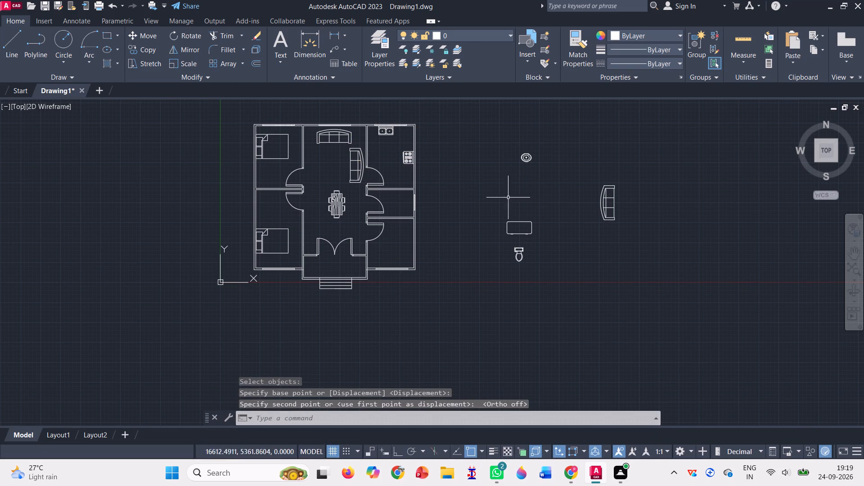
# Move the remaining rotated sofa from outside the plan into the central hall, beside the west wall opposite the other sofa.
pyautogui.click(612, 200)
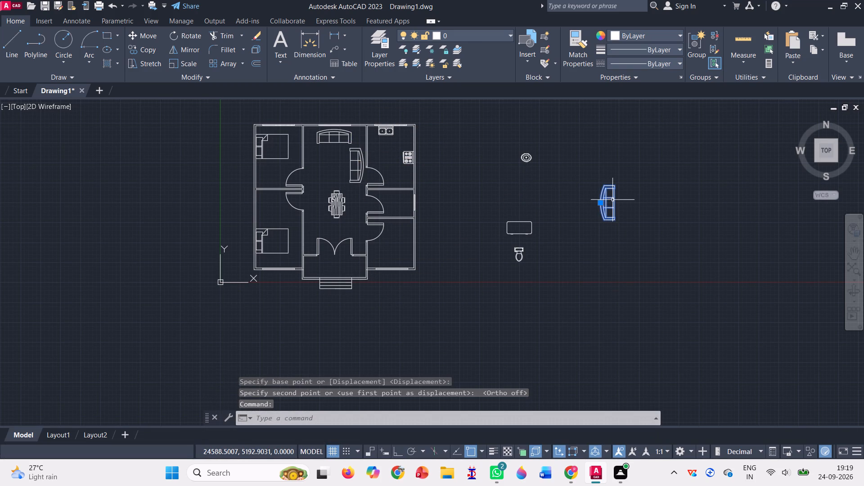
pyautogui.press('Return')
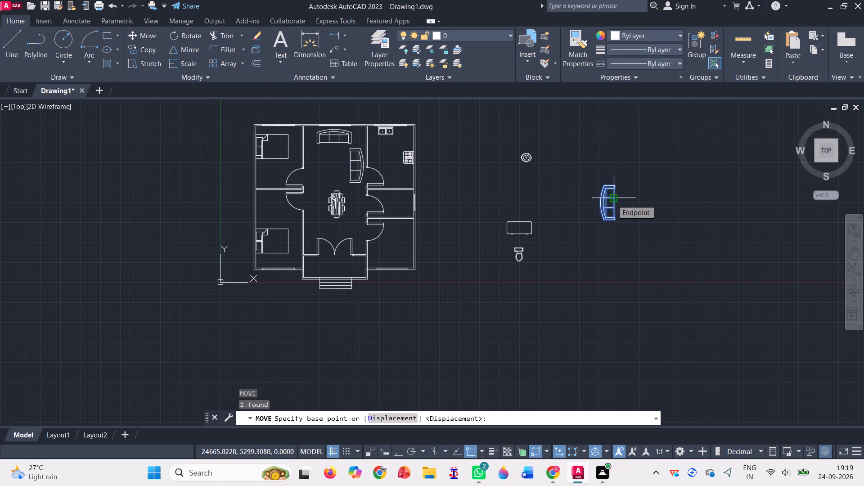
pyautogui.click(612, 200)
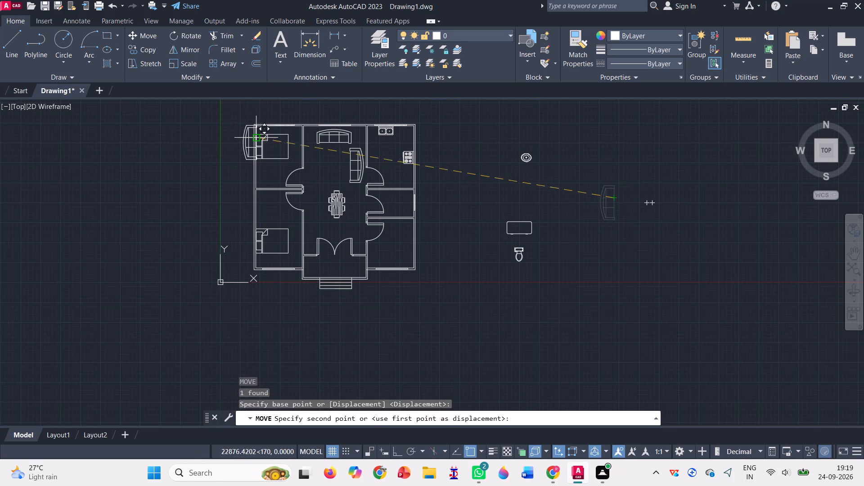
pyautogui.click(320, 158)
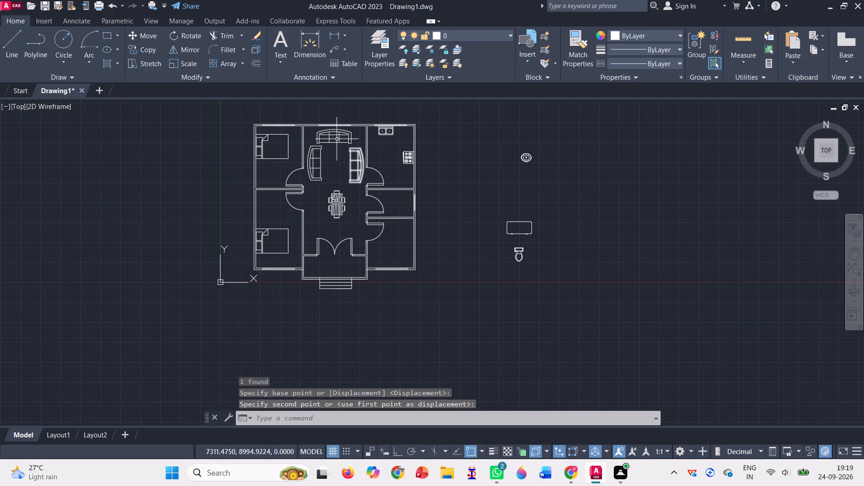
# Scale the sofa at the hall's north wall down to about 0.45 of its size from its northwest corner.
pyautogui.scroll(5, 327, 126)
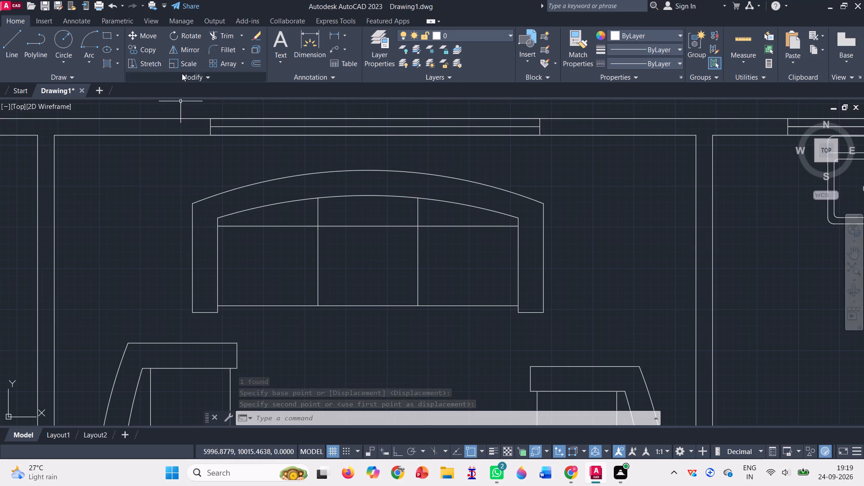
pyautogui.click(171, 59)
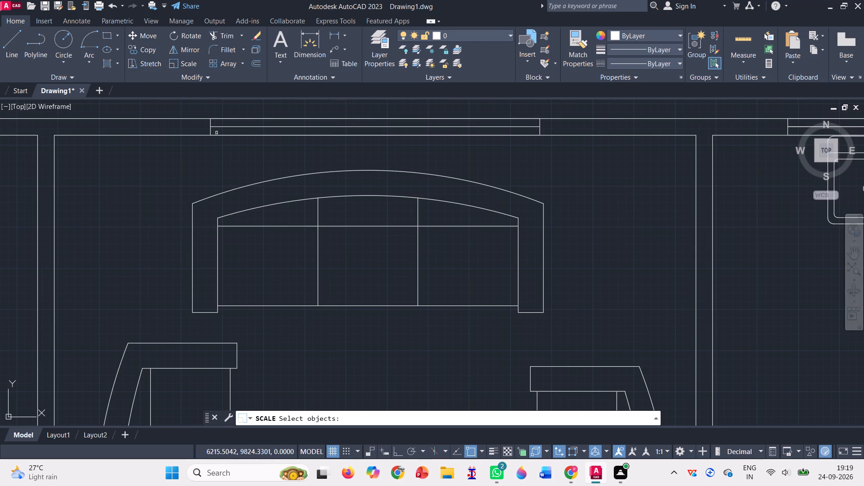
pyautogui.click(258, 183)
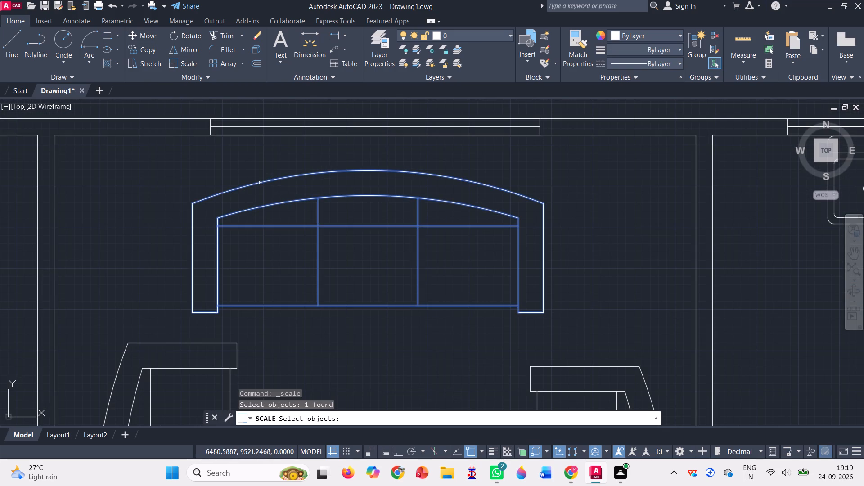
pyautogui.press('Return')
pyautogui.click(195, 206)
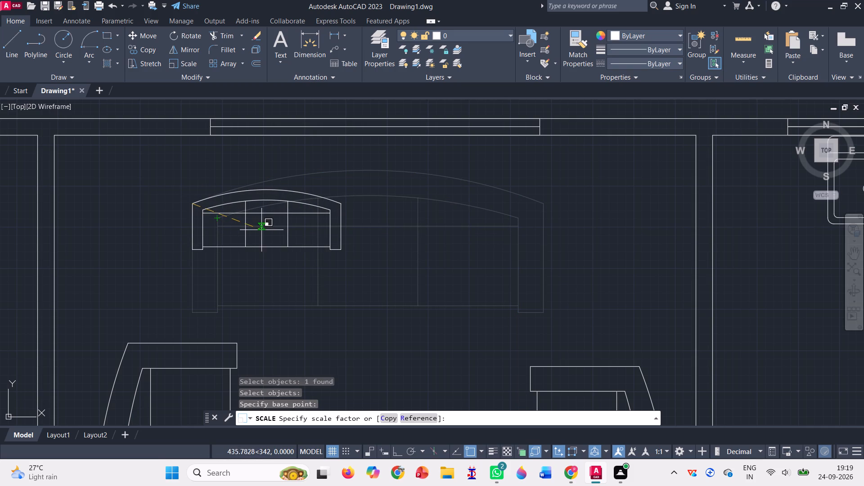
pyautogui.click(267, 229)
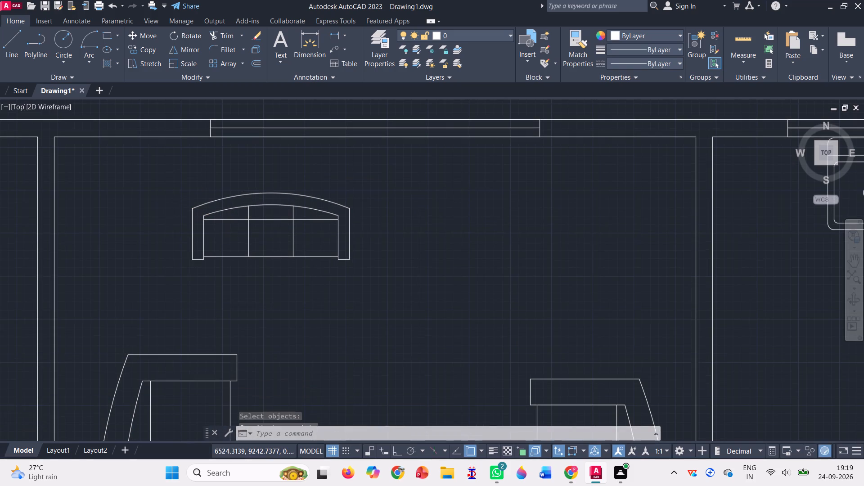
# Move the scaled-down sofa about 720 units east-northeast, placing it beneath the central window in the hall's north wall.
pyautogui.click(139, 35)
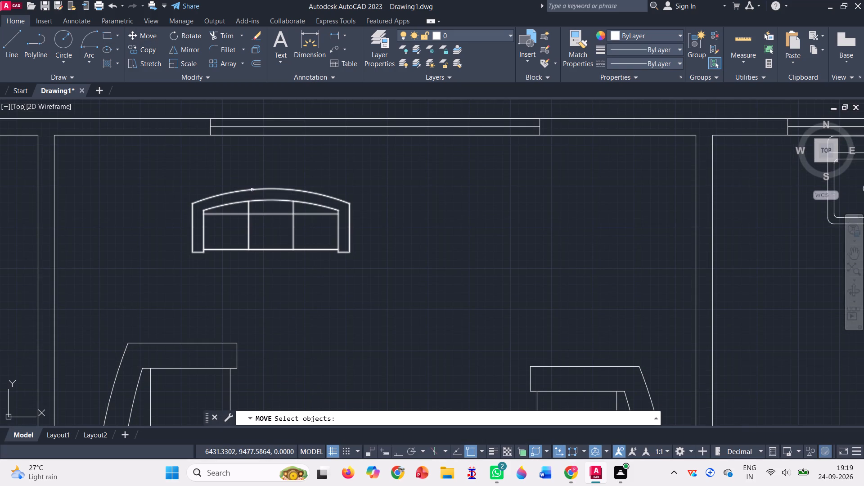
pyautogui.click(252, 190)
pyautogui.press('Return')
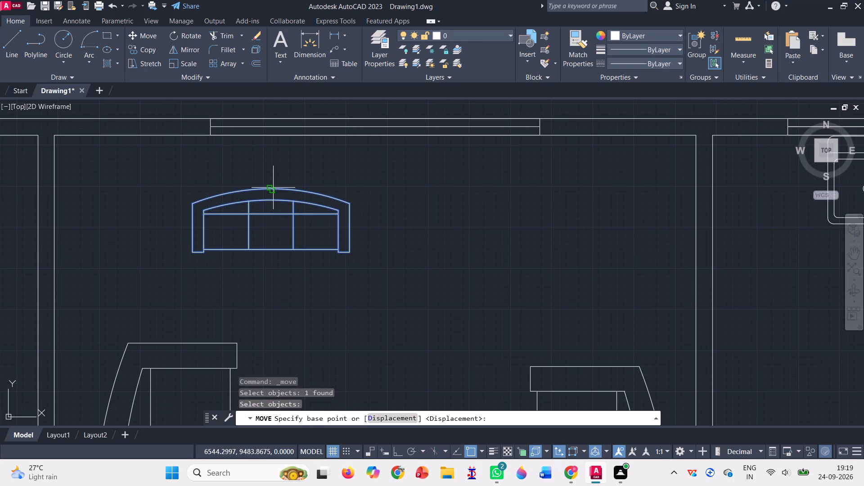
pyautogui.click(273, 188)
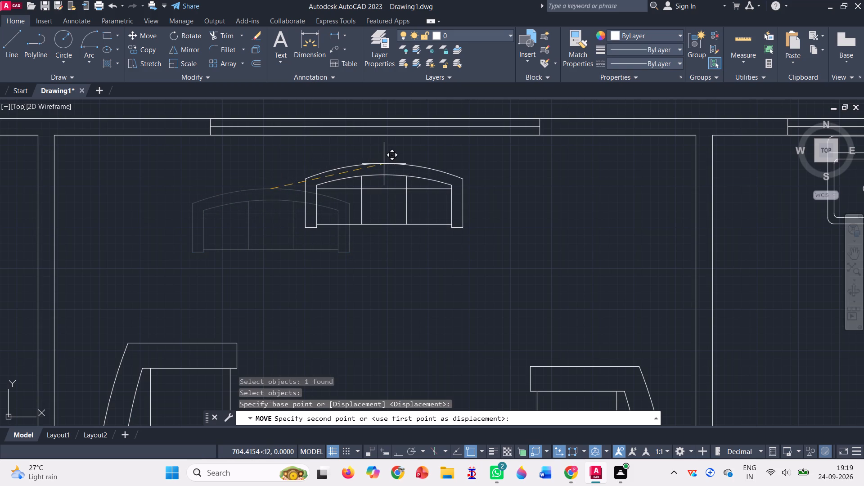
pyautogui.click(387, 165)
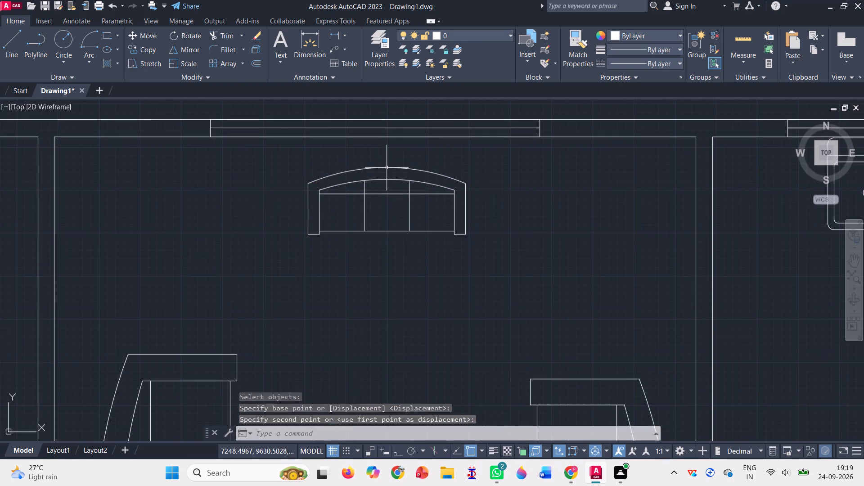
pyautogui.scroll(-3, 281, 216)
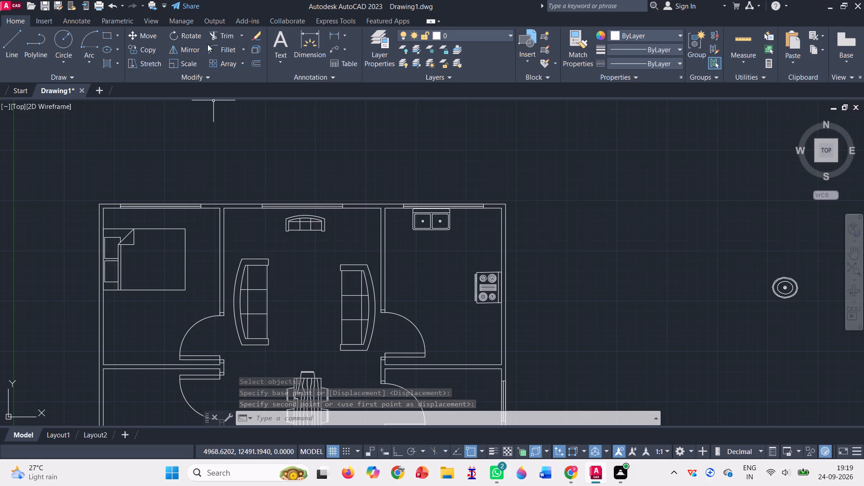
# Scale the two facing sofas in the central hall together to about 0.57 of their size from the west sofa's northwest corner.
pyautogui.click(173, 59)
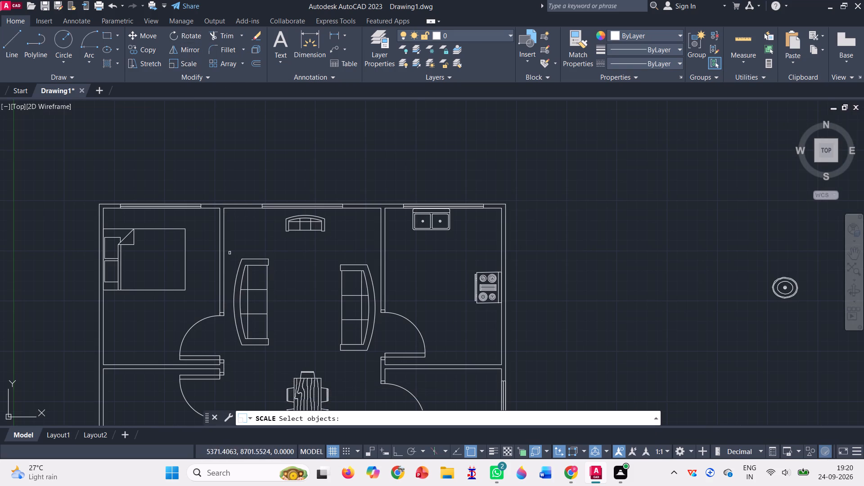
pyautogui.click(249, 270)
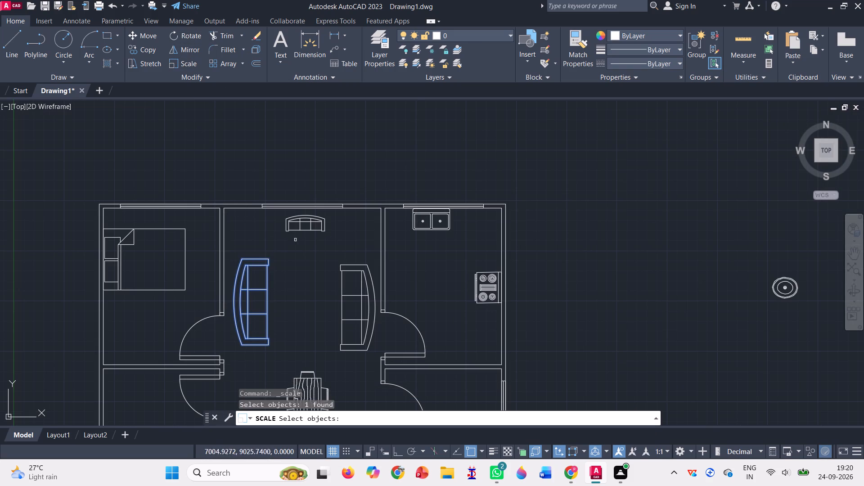
pyautogui.click(360, 293)
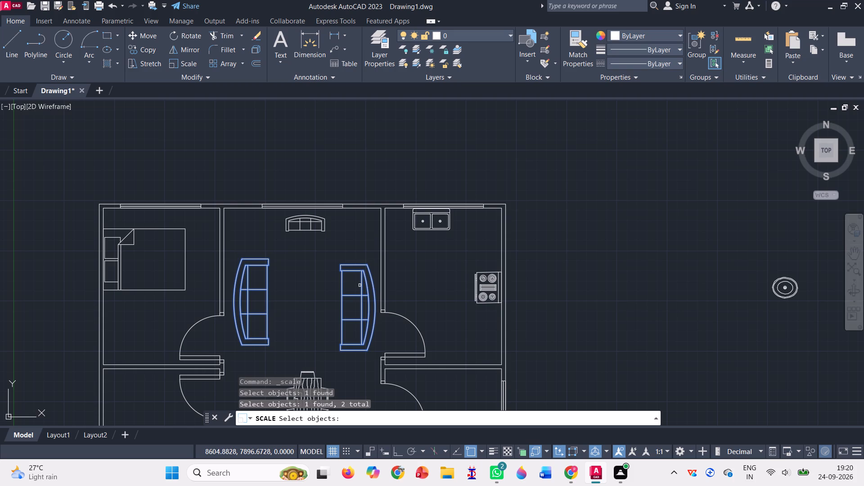
pyautogui.press('Return')
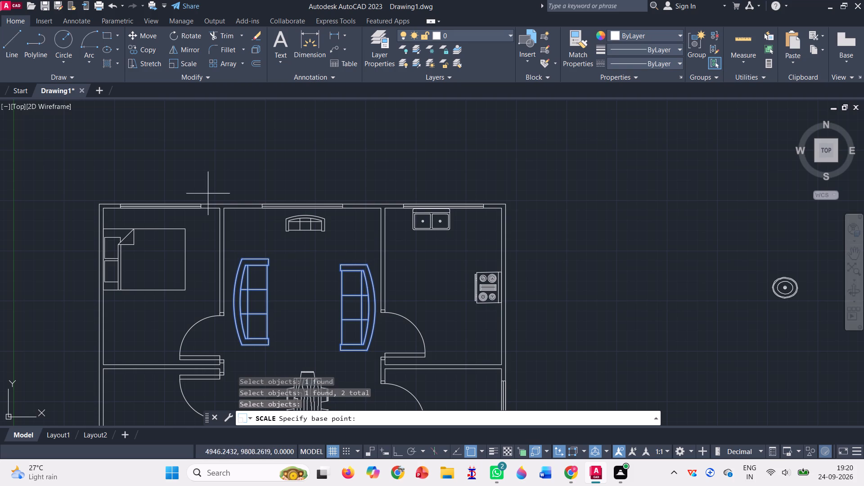
pyautogui.click(242, 258)
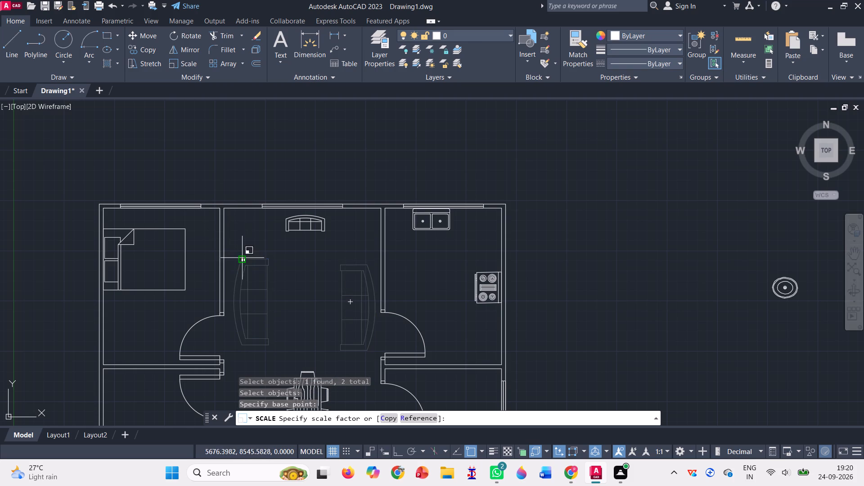
pyautogui.click(277, 279)
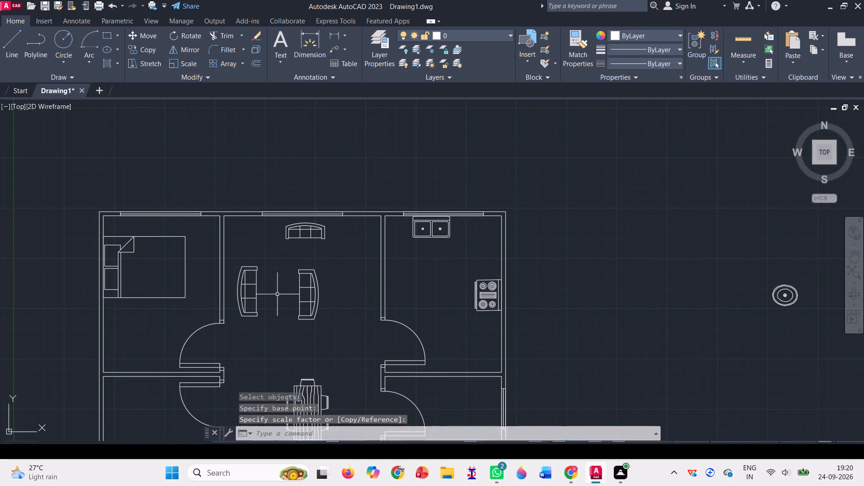
# Move both scaled-down facing sofas together about 850 units northeast, towards the sofa beneath the hall's north window.
pyautogui.click(153, 39)
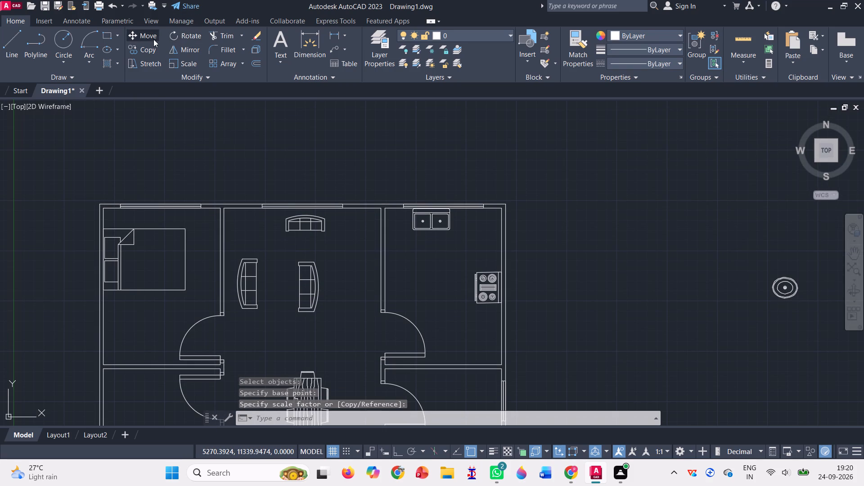
pyautogui.click(307, 291)
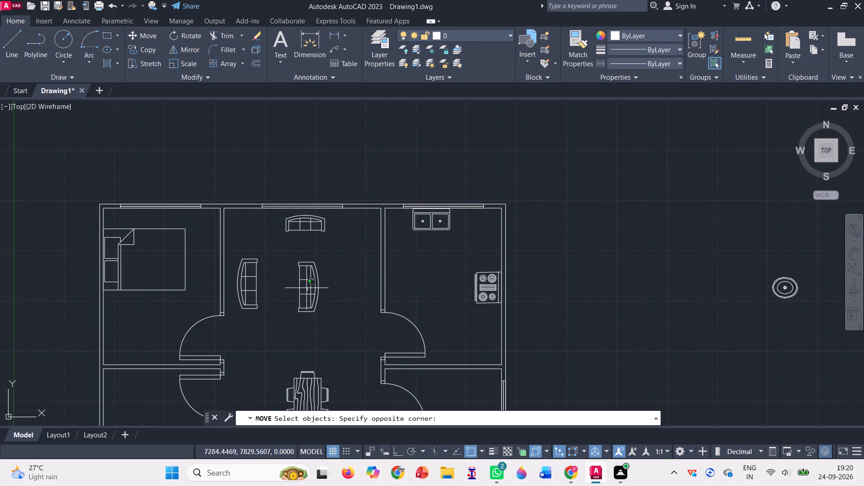
pyautogui.click(249, 265)
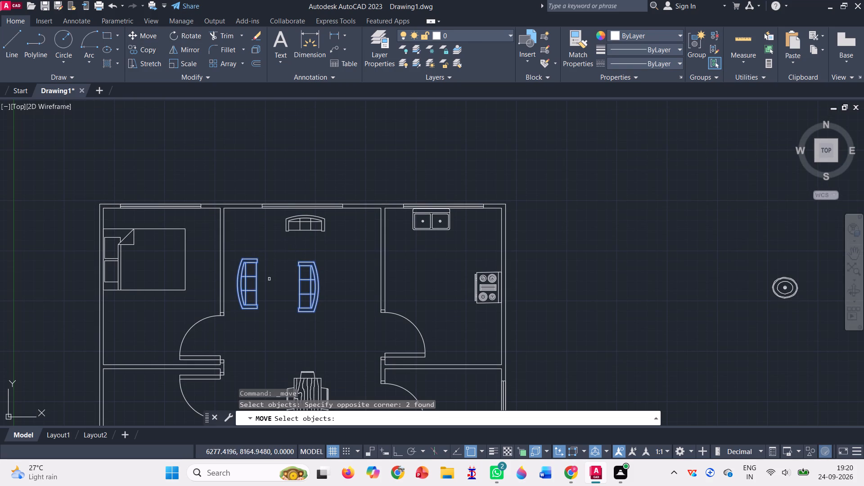
pyautogui.press('Return')
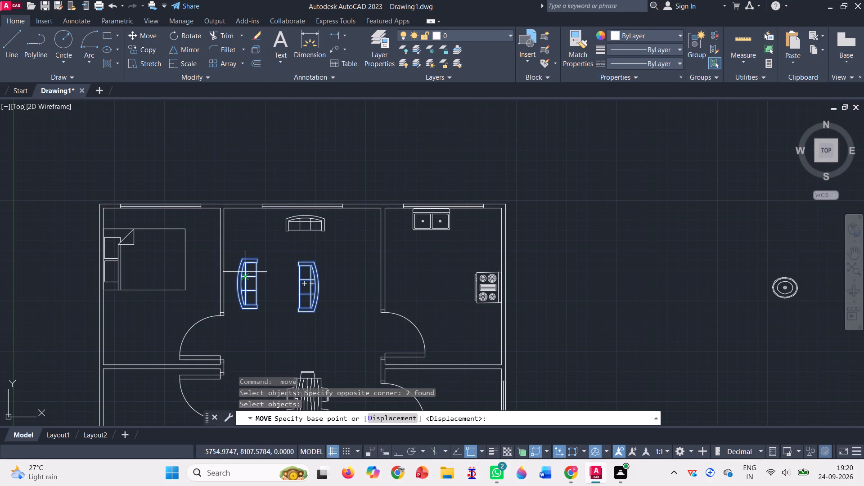
pyautogui.click(248, 278)
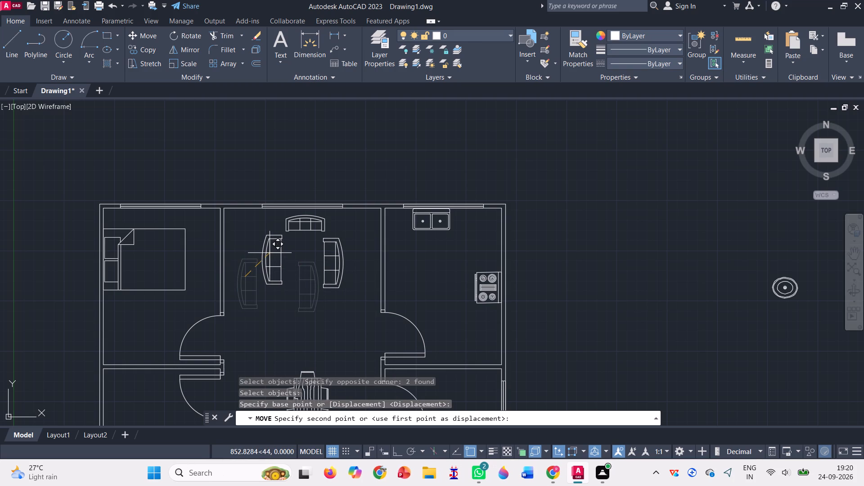
pyautogui.click(270, 253)
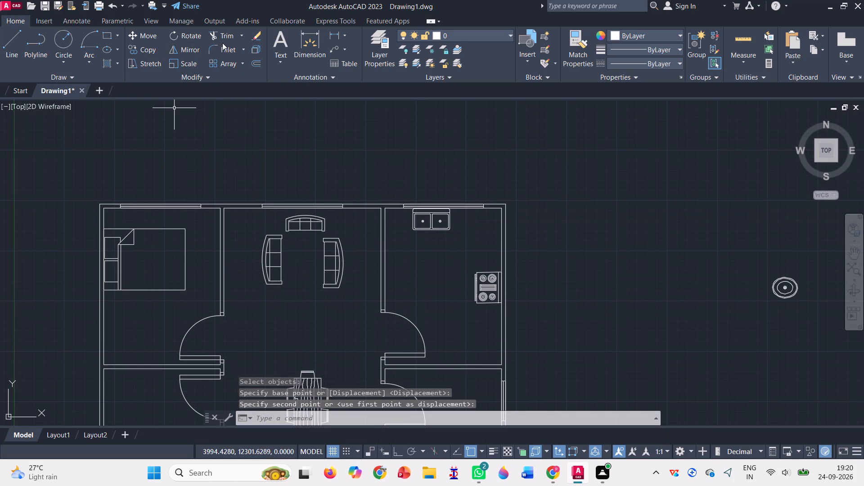
# Move the west sofa about 740 units west, close to the central hall's west wall.
pyautogui.click(152, 37)
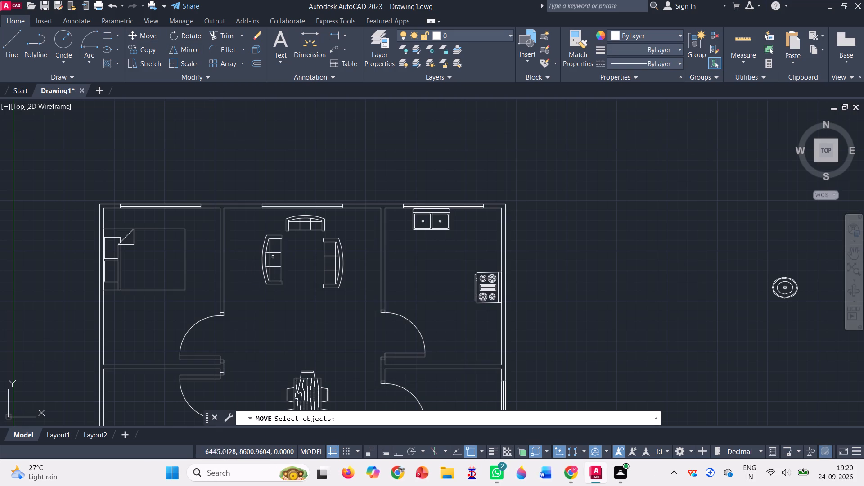
pyautogui.click(265, 254)
pyautogui.press('Return')
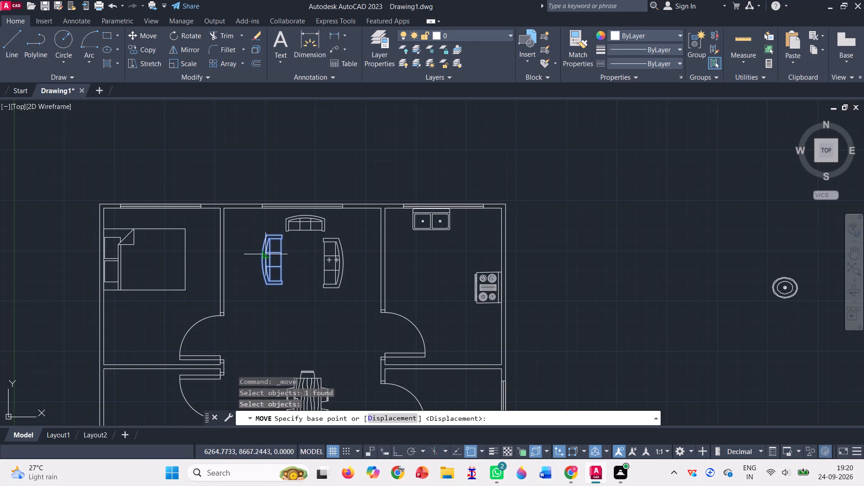
pyautogui.click(265, 254)
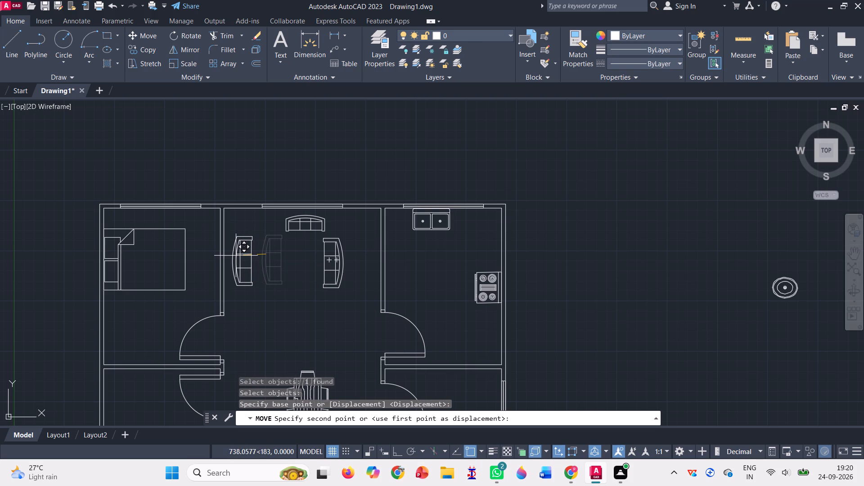
pyautogui.click(236, 256)
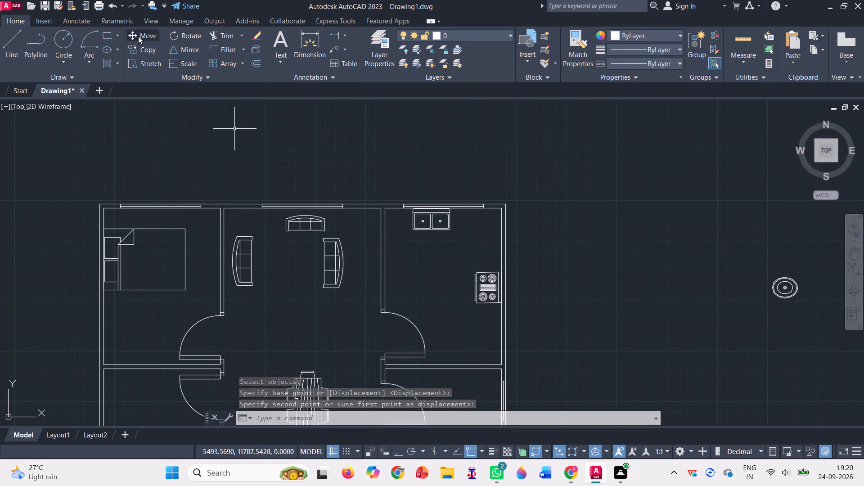
# Scale the sofa beneath the hall's north window up to about 1.2 times its size from its northwest corner.
pyautogui.click(174, 61)
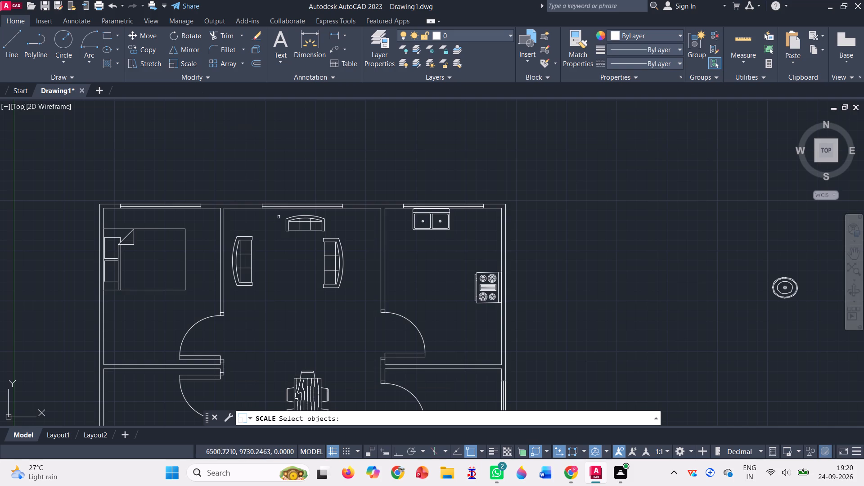
pyautogui.click(303, 231)
pyautogui.press('Return')
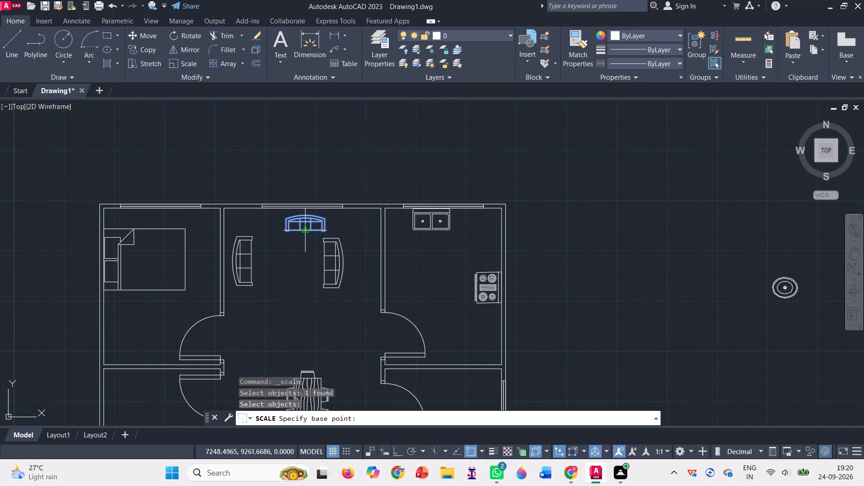
pyautogui.scroll(4, 303, 234)
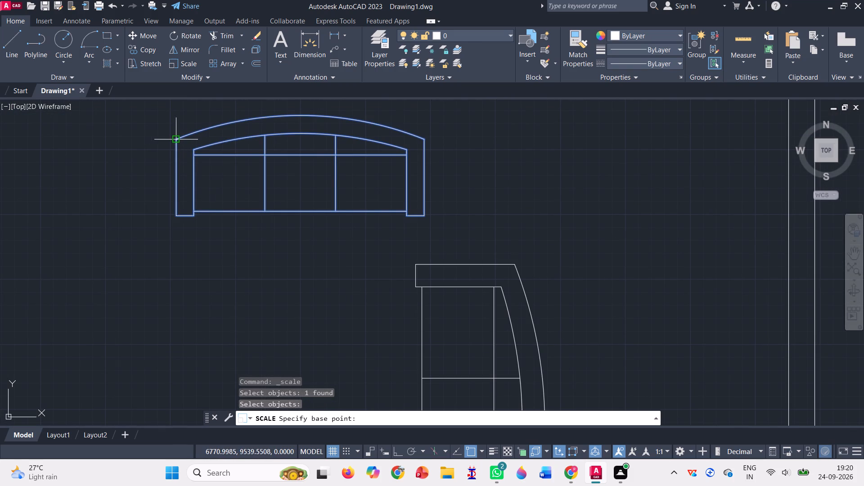
pyautogui.click(175, 138)
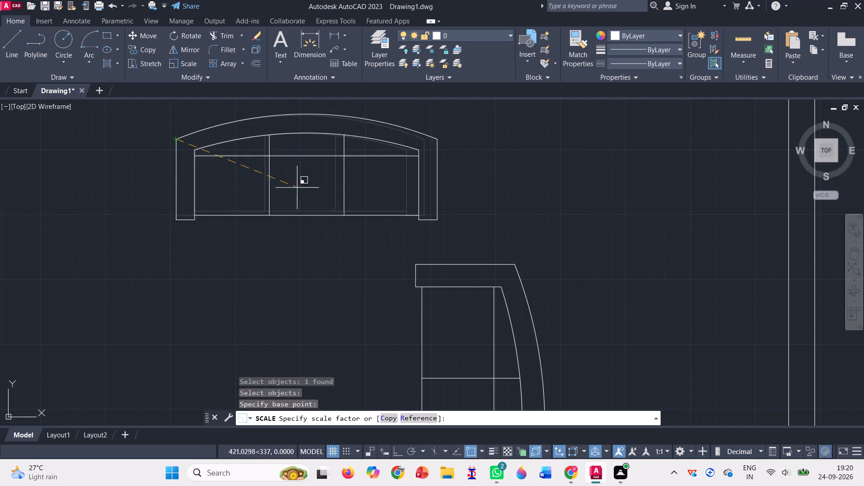
pyautogui.click(314, 198)
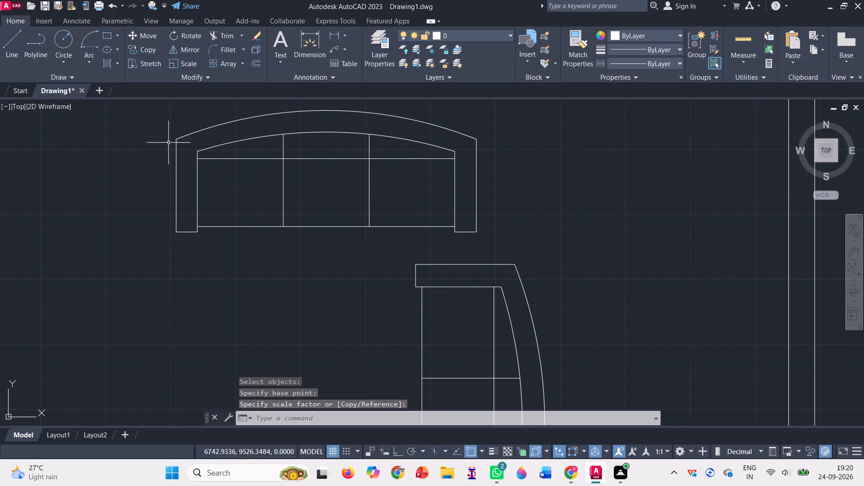
# Move the enlarged north sofa about 578 units west, centring it between the two facing sofas.
pyautogui.scroll(-2, 230, 218)
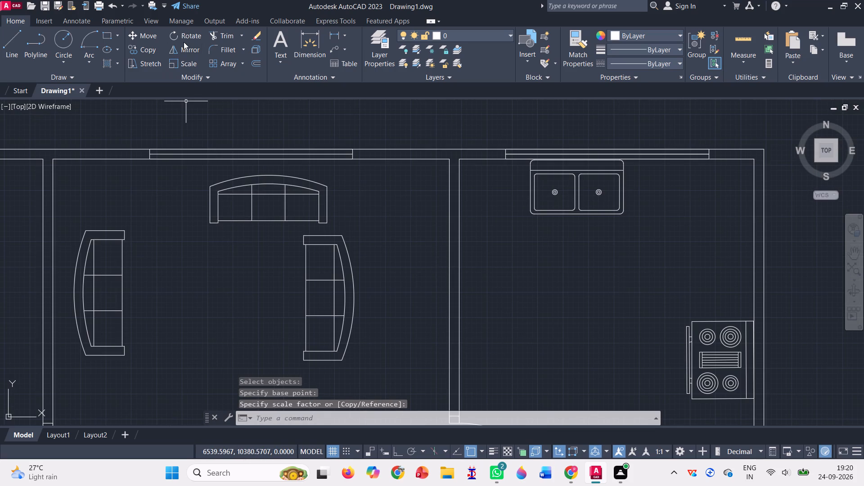
pyautogui.click(147, 33)
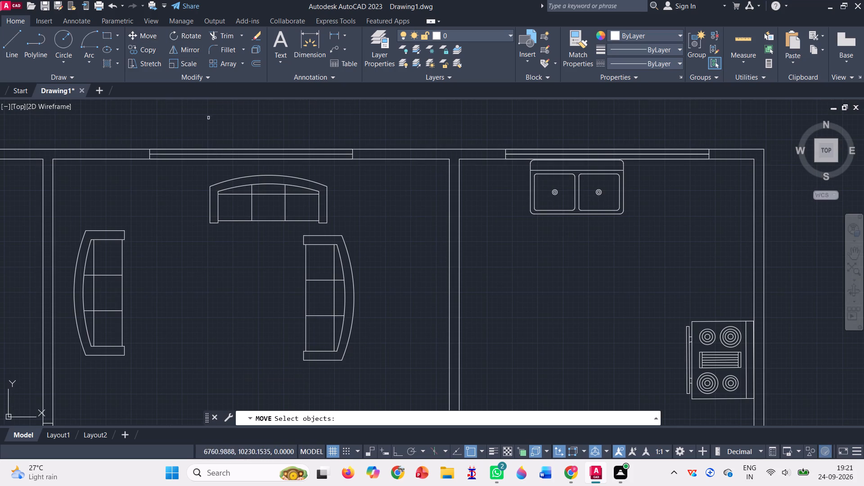
pyautogui.click(252, 191)
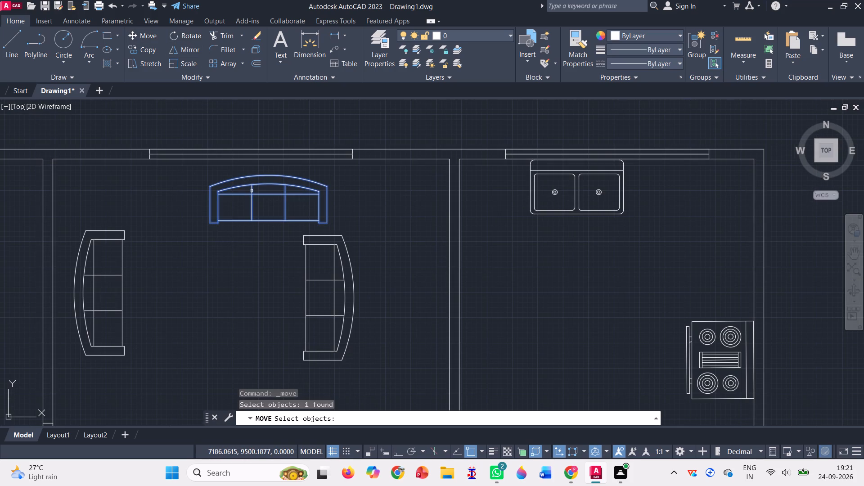
pyautogui.press('Return')
pyautogui.click(252, 191)
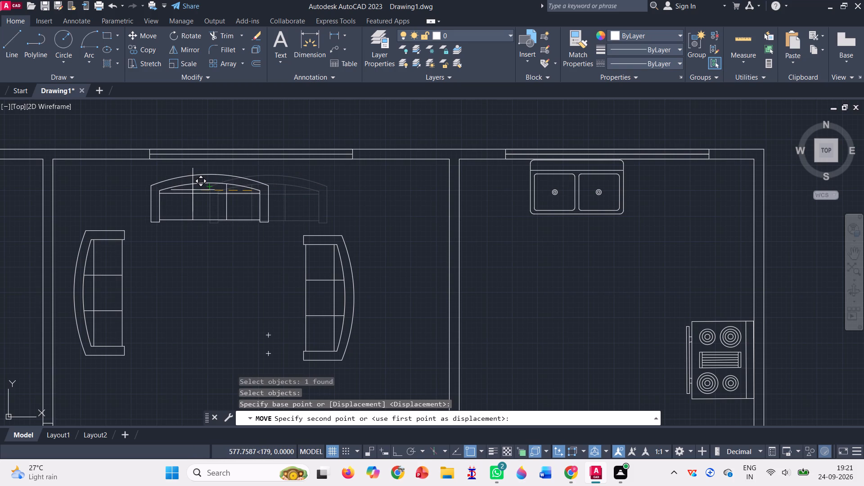
pyautogui.click(193, 190)
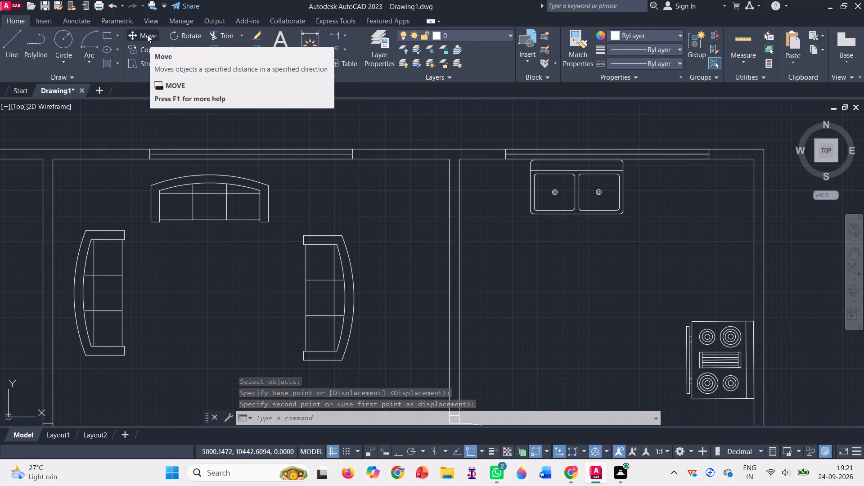
# Move the east sofa about 115 units west-northwest, slightly closer to the other two sofas in the central hall.
pyautogui.scroll(-2, 178, 241)
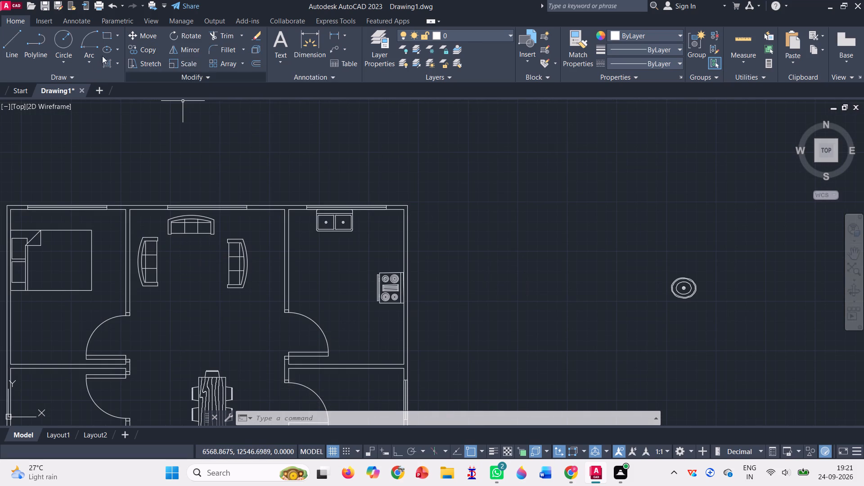
pyautogui.click(141, 35)
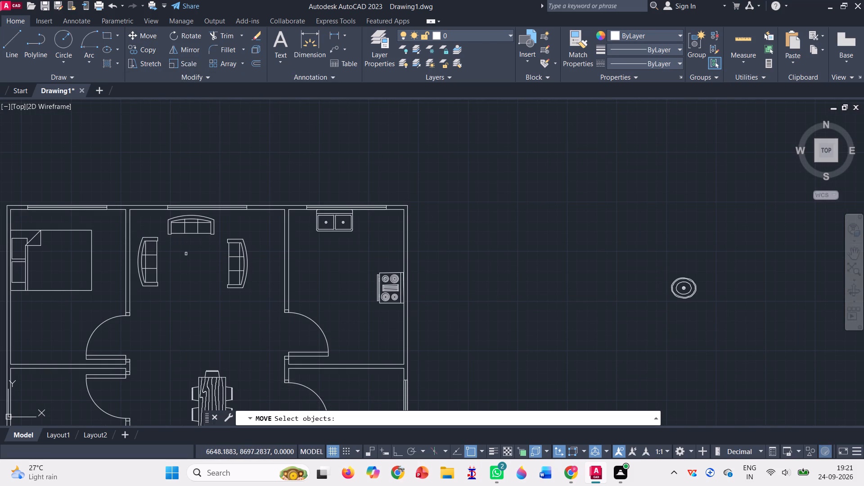
pyautogui.scroll(1, 186, 254)
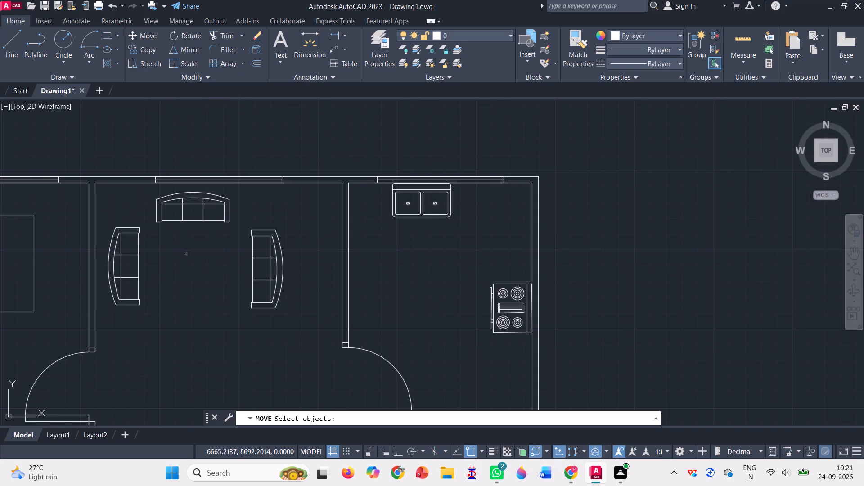
pyautogui.click(272, 253)
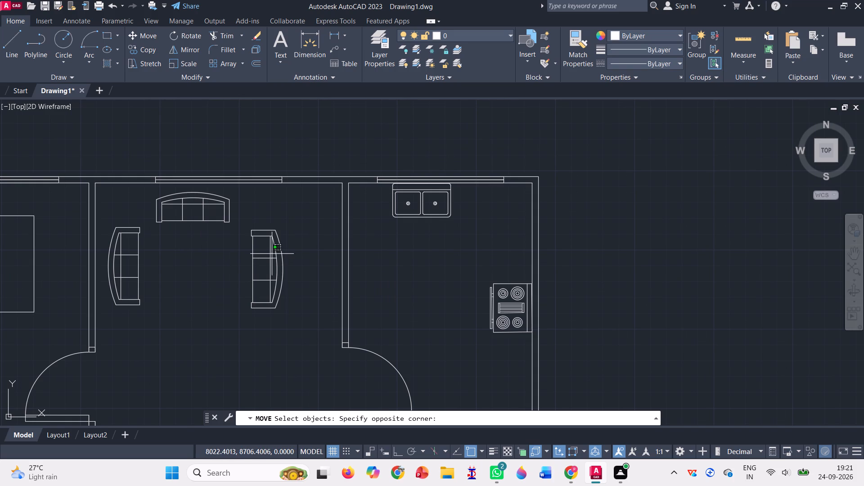
pyautogui.click(272, 254)
pyautogui.click(275, 267)
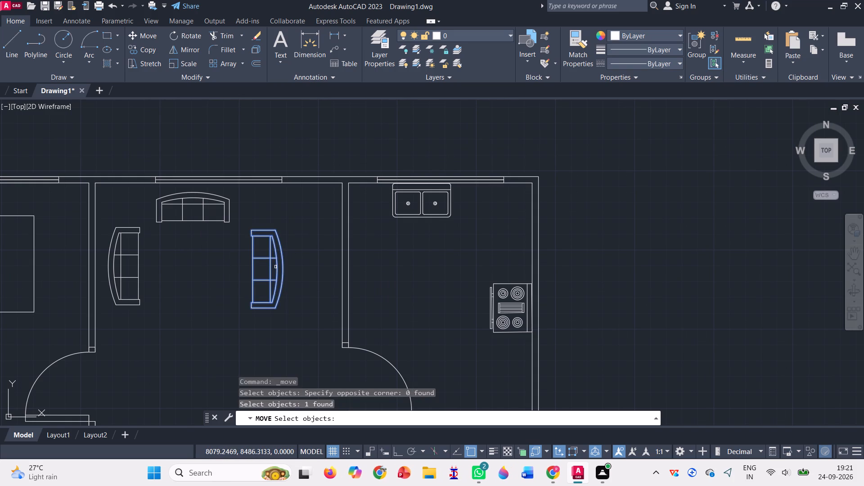
pyautogui.press('Return')
pyautogui.click(275, 267)
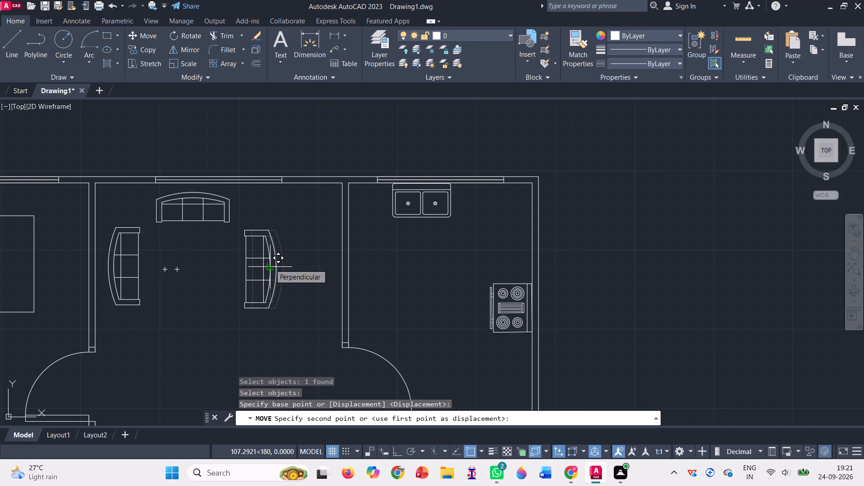
pyautogui.scroll(2, 270, 264)
pyautogui.scroll(-1, 270, 264)
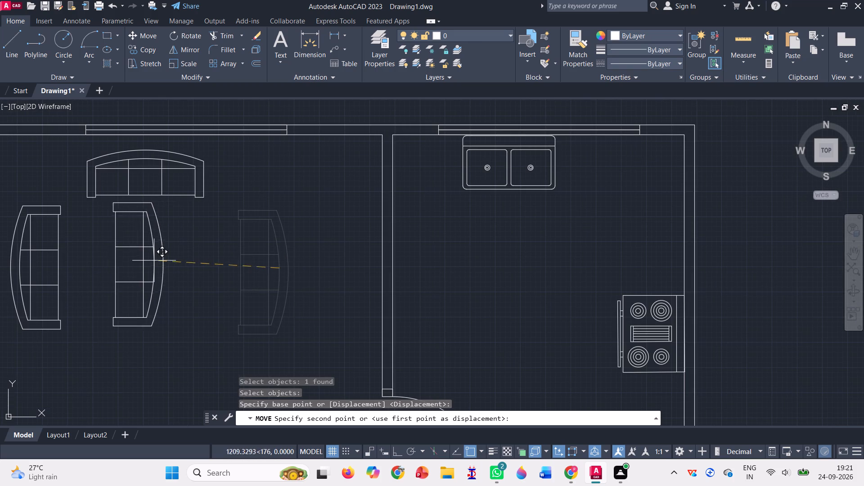
pyautogui.scroll(1, 135, 264)
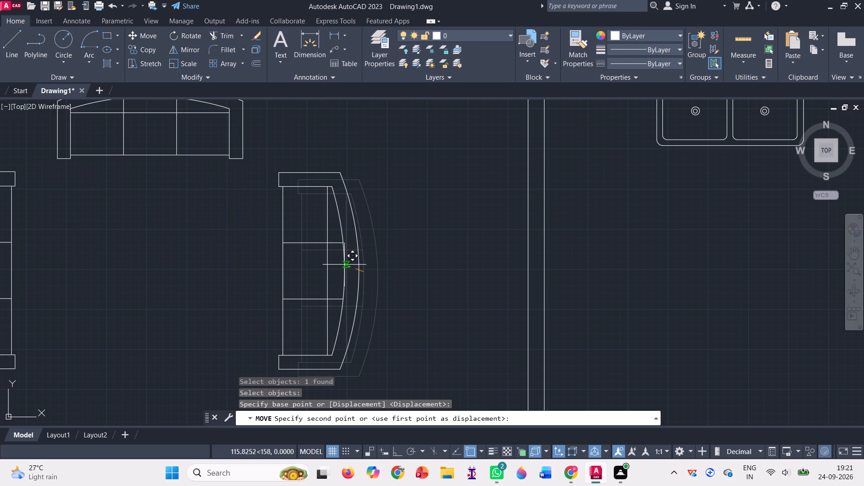
pyautogui.click(344, 265)
pyautogui.scroll(-3, 289, 252)
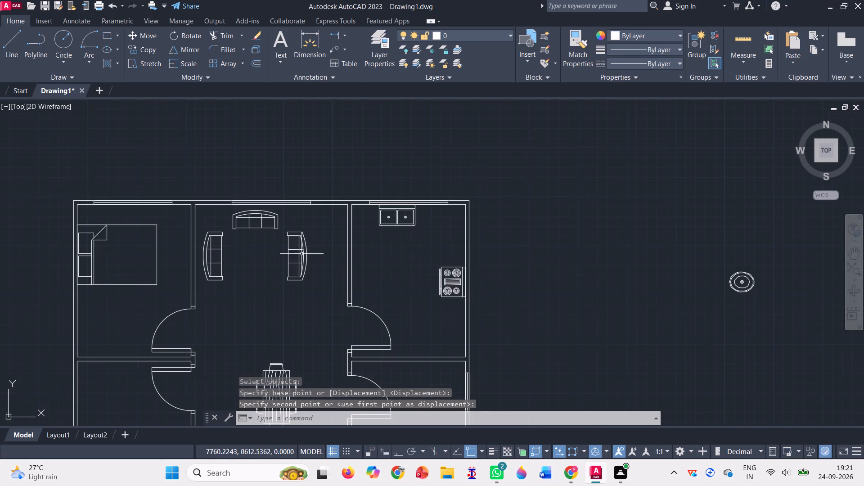
# Move the rounded rectangular table from outside the plan about 13056 units west-northwest, between the three sofas in the central hall.
pyautogui.scroll(-2, 465, 228)
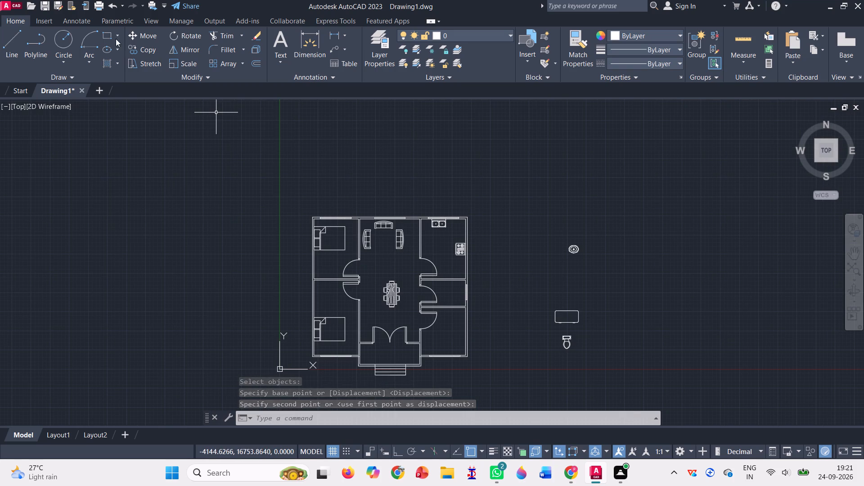
pyautogui.click(140, 37)
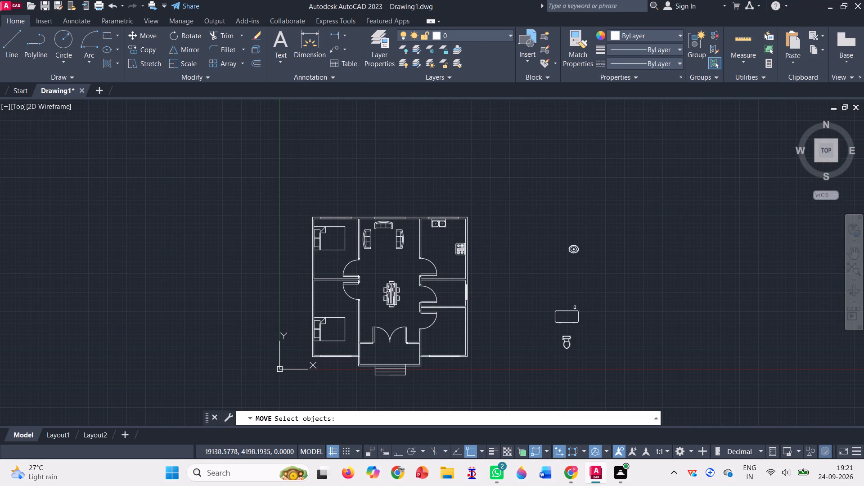
pyautogui.click(579, 314)
pyautogui.press('Return')
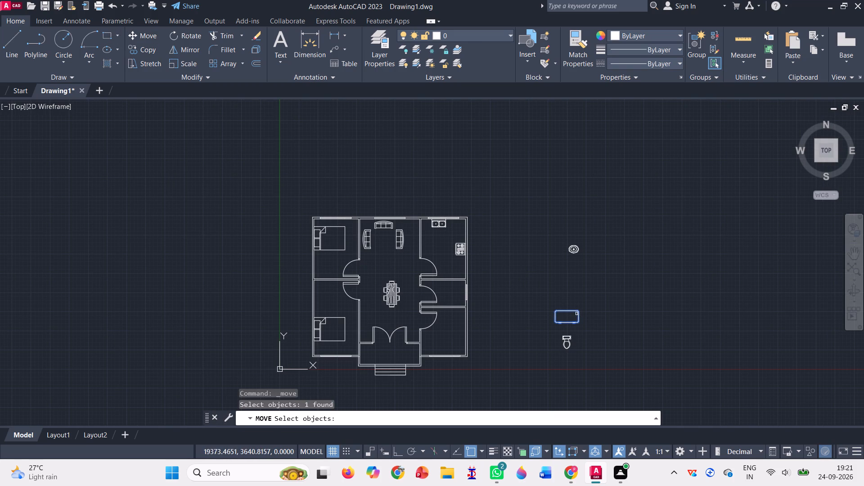
pyautogui.click(557, 314)
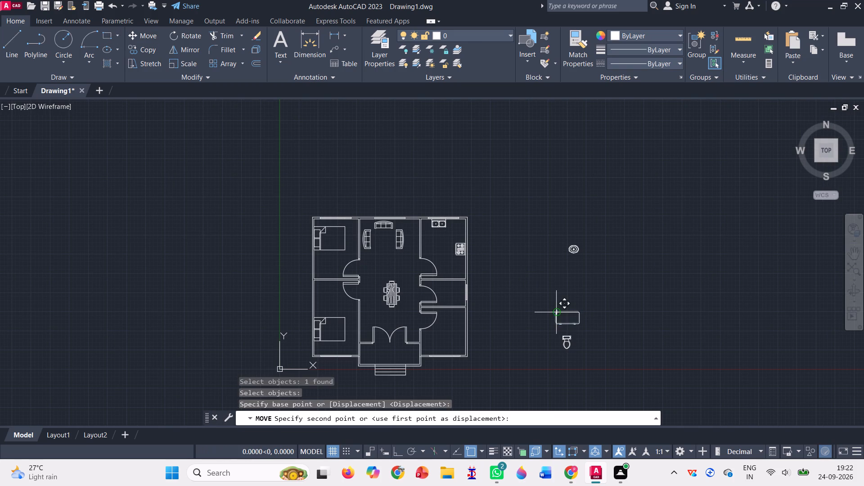
pyautogui.scroll(4, 369, 232)
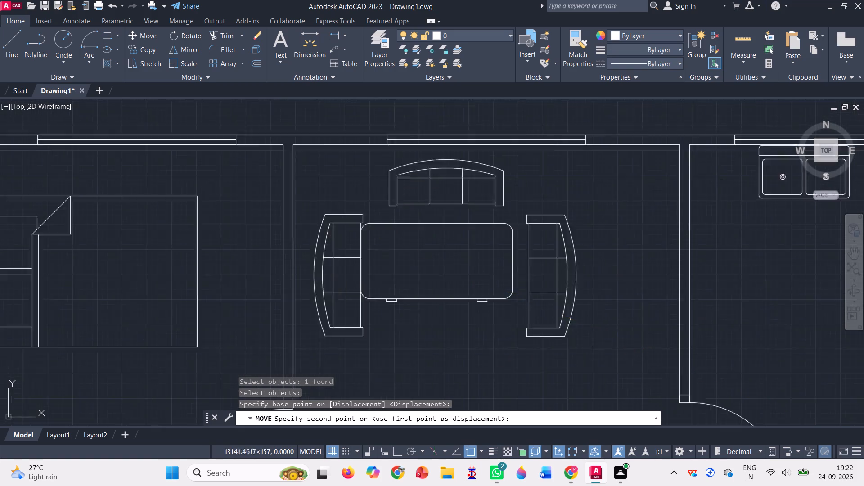
pyautogui.scroll(1, 370, 232)
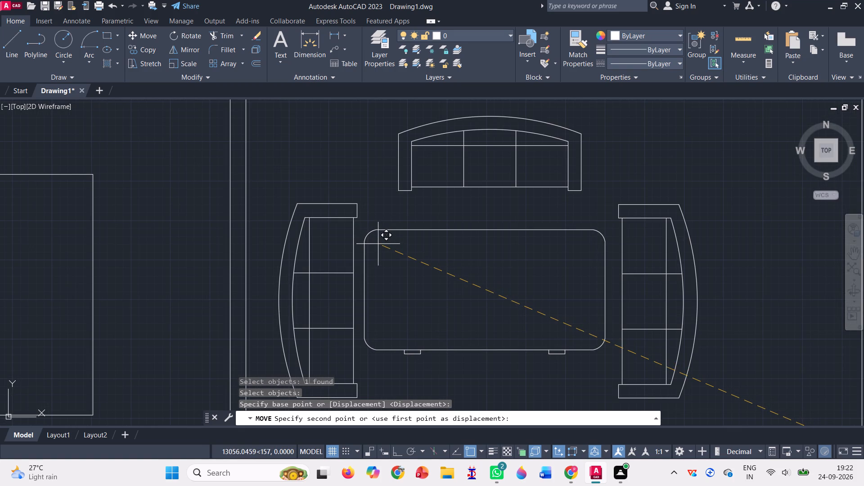
pyautogui.click(378, 244)
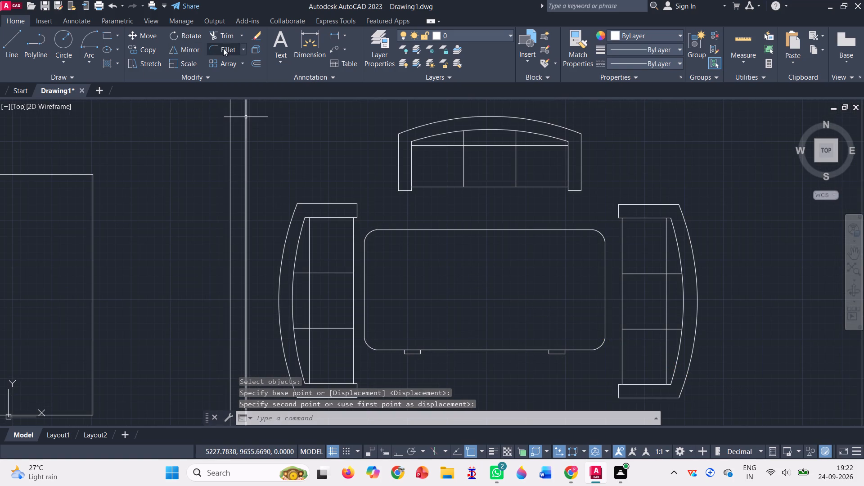
# Scale the rectangular table between the sofas down to about 0.55 times its size from its northwest corner.
pyautogui.click(175, 65)
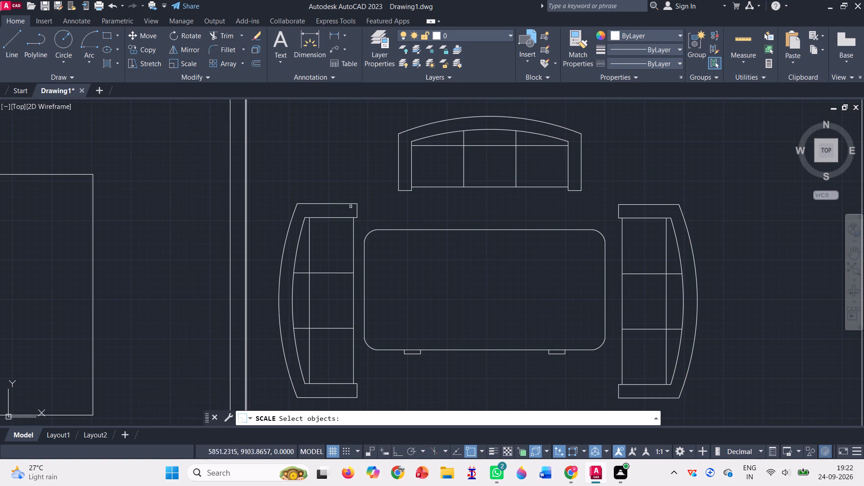
pyautogui.click(380, 231)
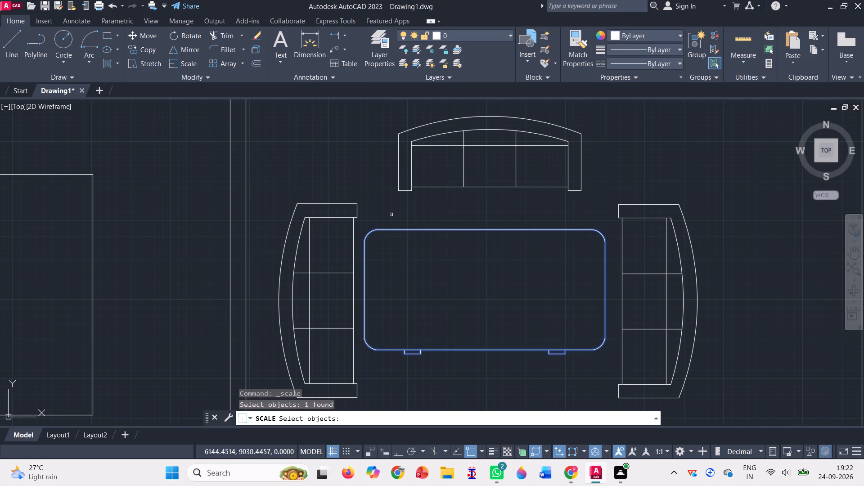
pyautogui.press('Return')
pyautogui.click(380, 231)
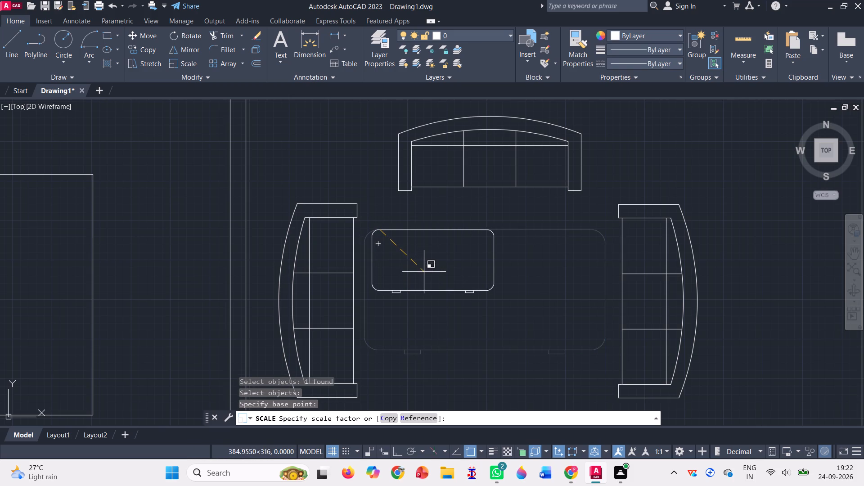
pyautogui.click(428, 275)
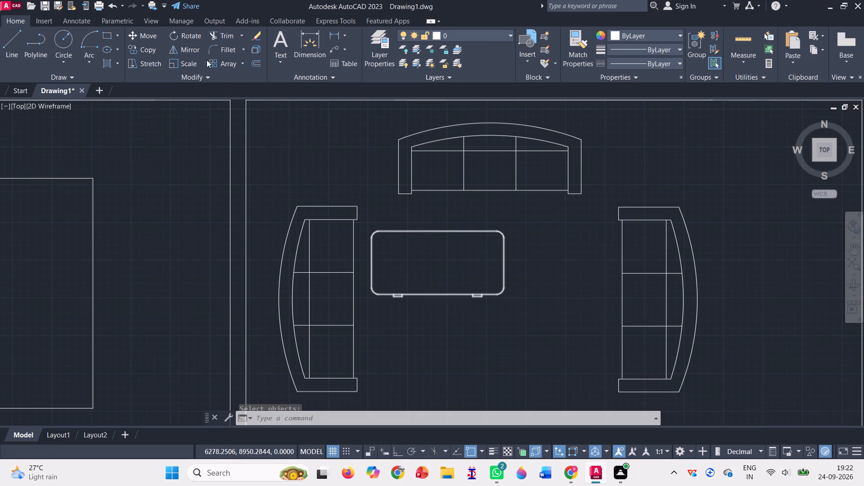
# Move the reduced table about 390 units southeast, centring it between the sofas in the central hall.
pyautogui.click(149, 38)
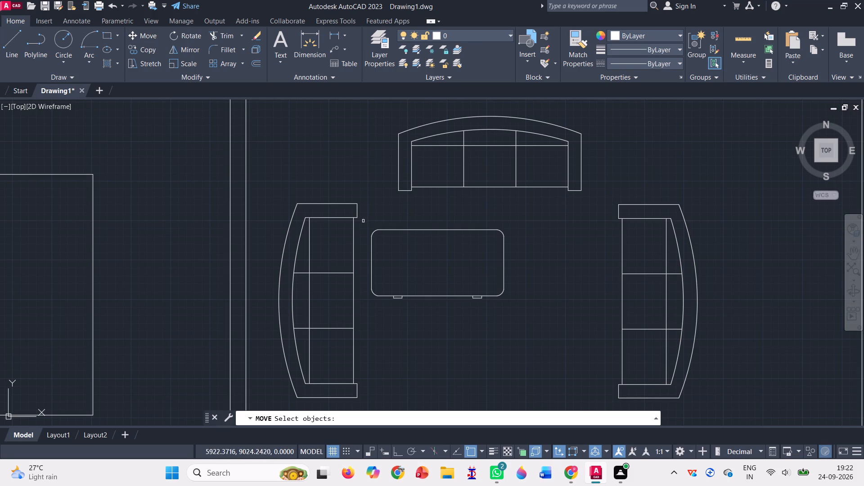
pyautogui.click(375, 234)
pyautogui.click(375, 229)
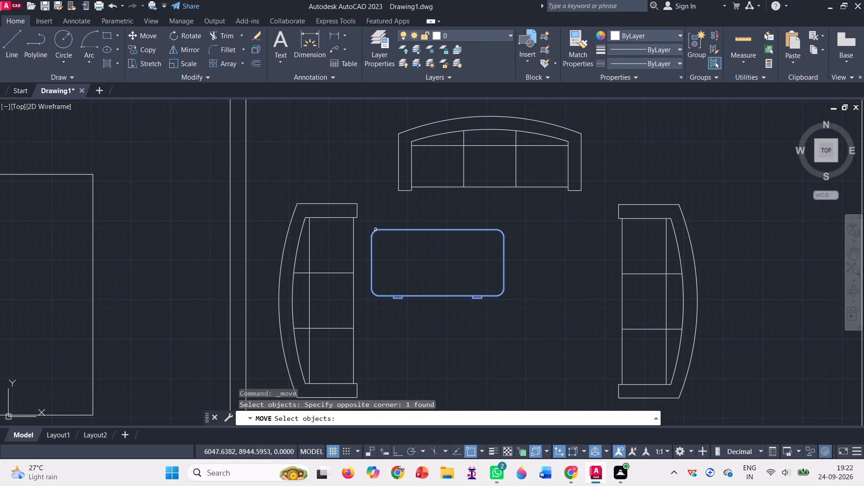
pyautogui.press('Return')
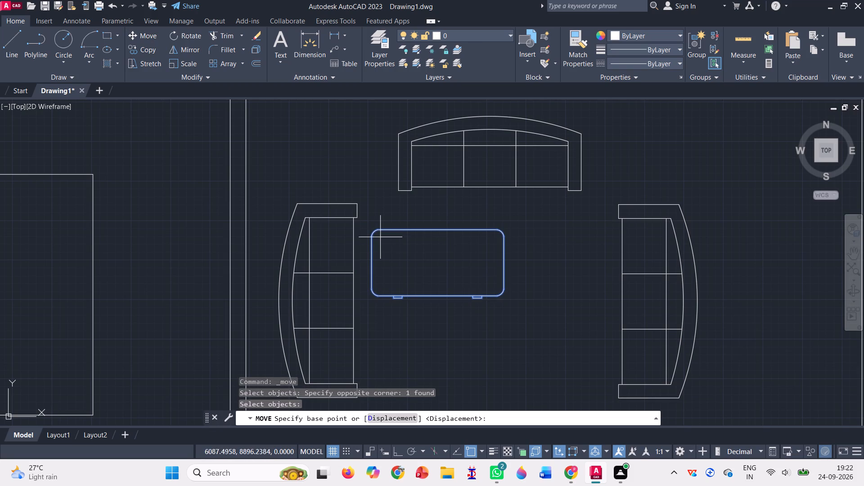
pyautogui.click(375, 233)
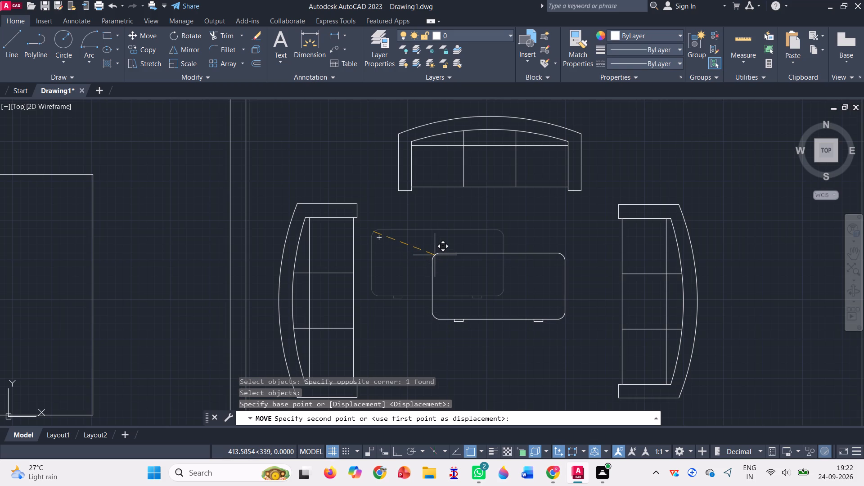
pyautogui.click(428, 262)
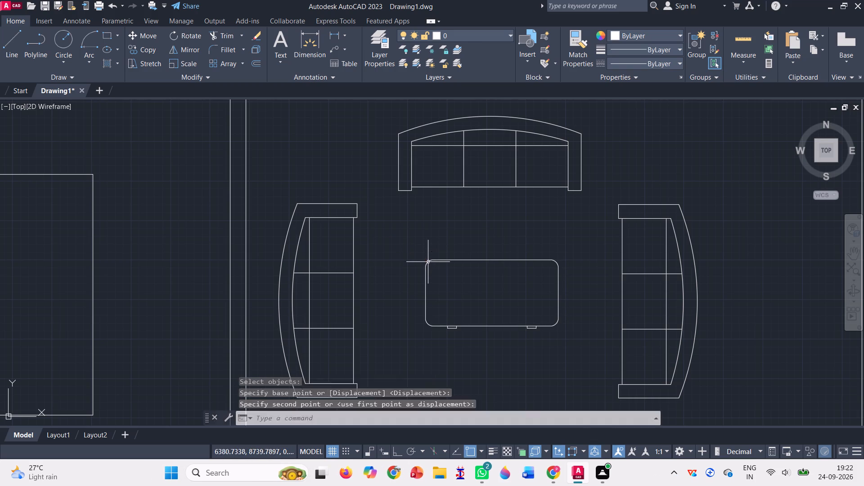
# Rotate the toilet outside the plan by 270 degrees with Ortho on, so its tank faces east.
pyautogui.scroll(-2, 214, 162)
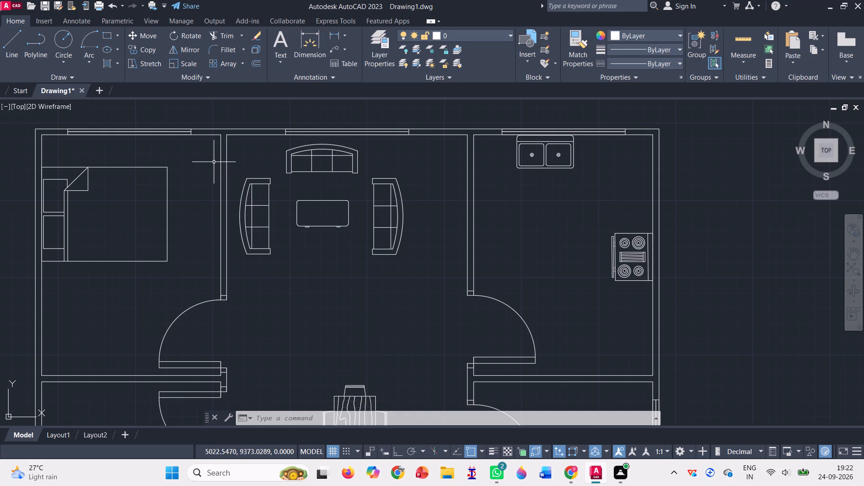
pyautogui.scroll(-2, 214, 162)
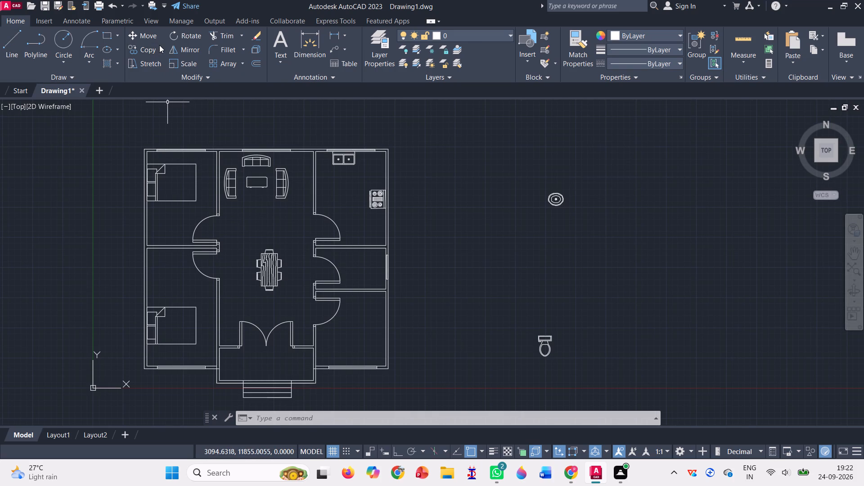
pyautogui.click(151, 34)
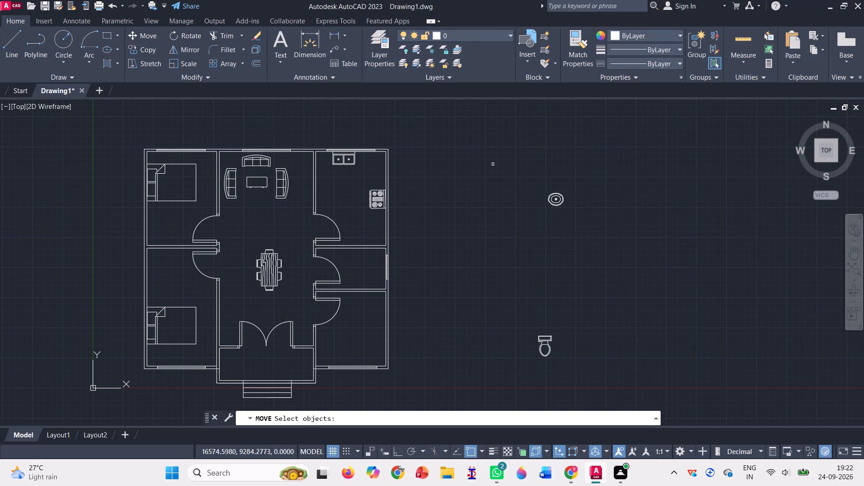
pyautogui.click(544, 342)
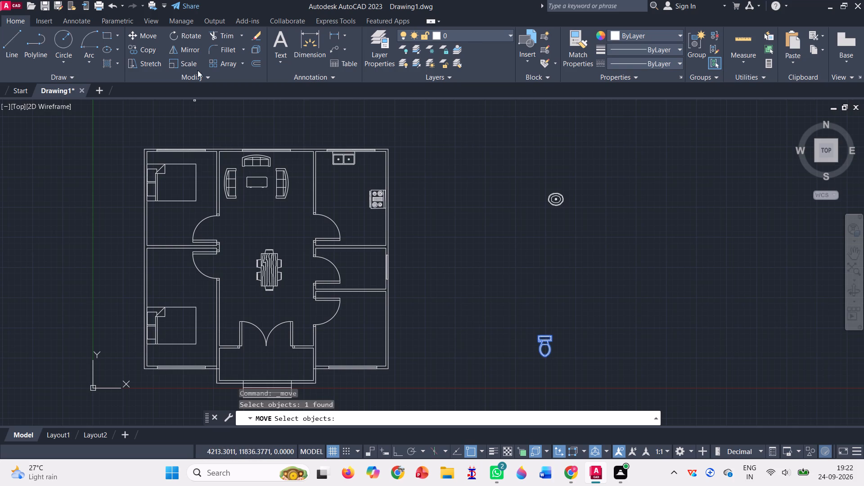
pyautogui.click(187, 34)
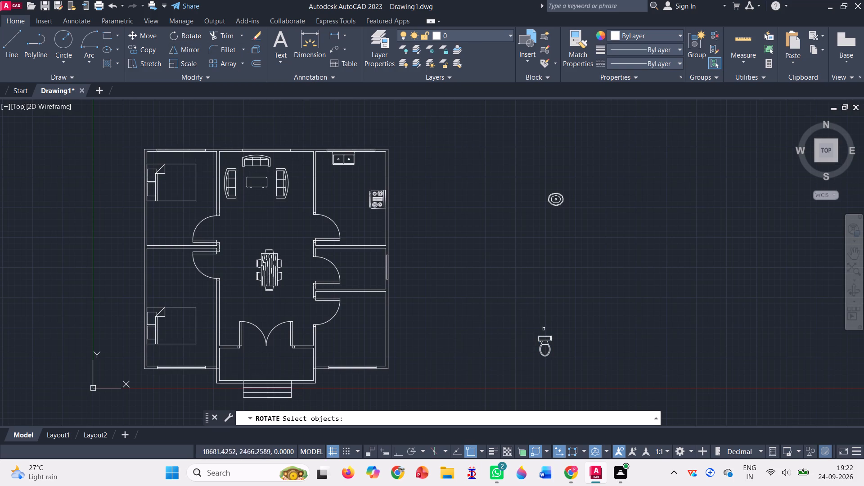
pyautogui.click(549, 348)
pyautogui.press('Return')
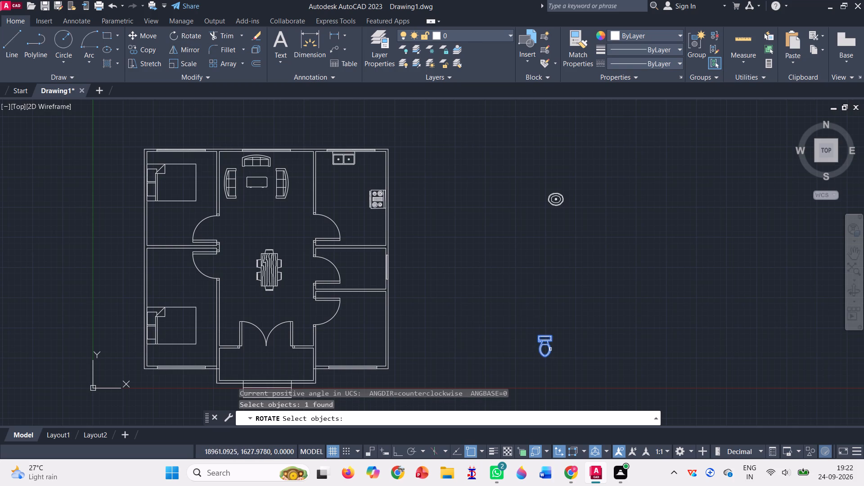
pyautogui.click(548, 333)
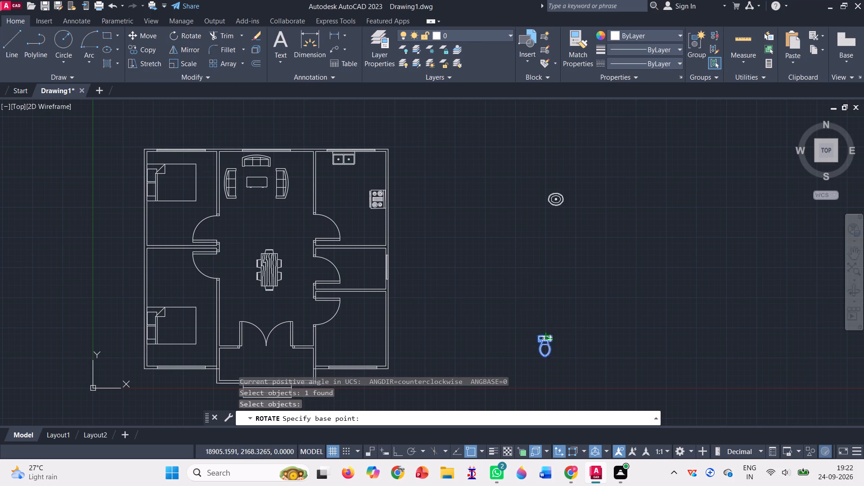
pyautogui.click(396, 451)
pyautogui.click(555, 365)
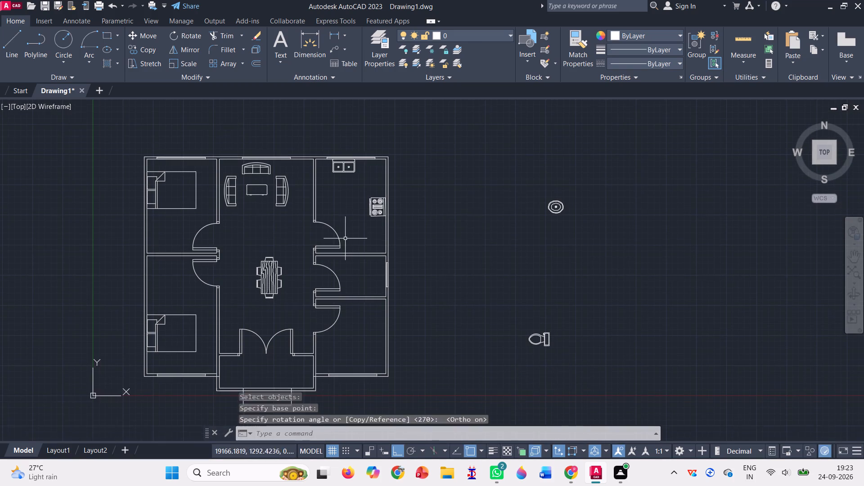
# Move the toilet about 7413 units with Ortho off, placing its tank against the small middle east room's east wall, near the northeast corner.
pyautogui.click(144, 40)
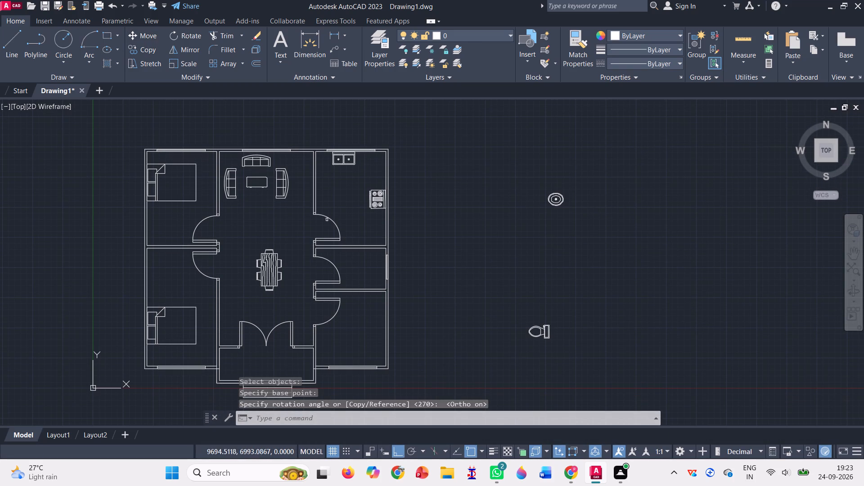
pyautogui.click(542, 333)
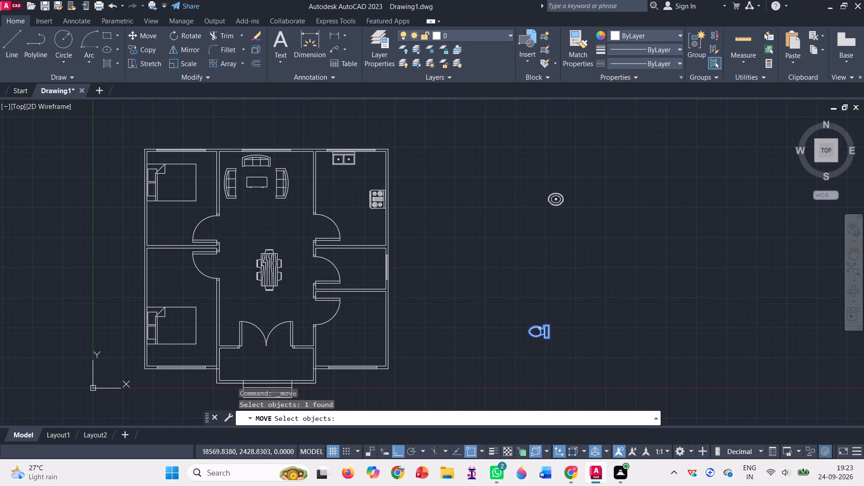
pyautogui.press('Return')
pyautogui.click(552, 325)
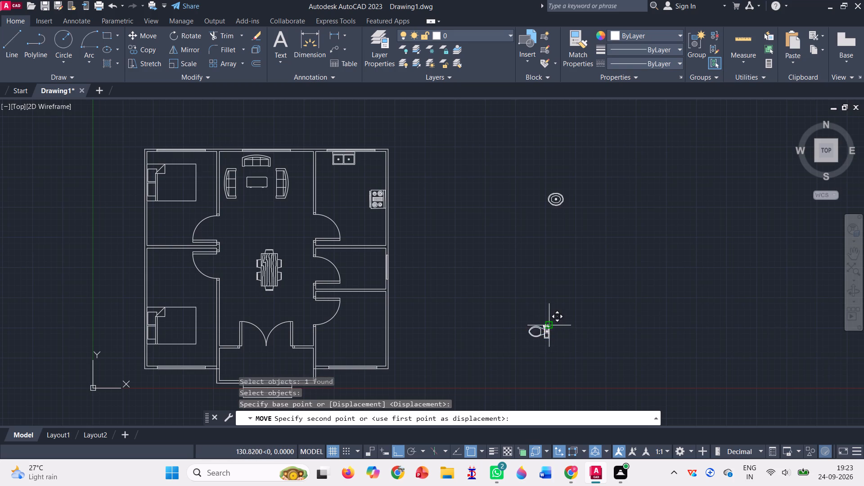
pyautogui.click(397, 450)
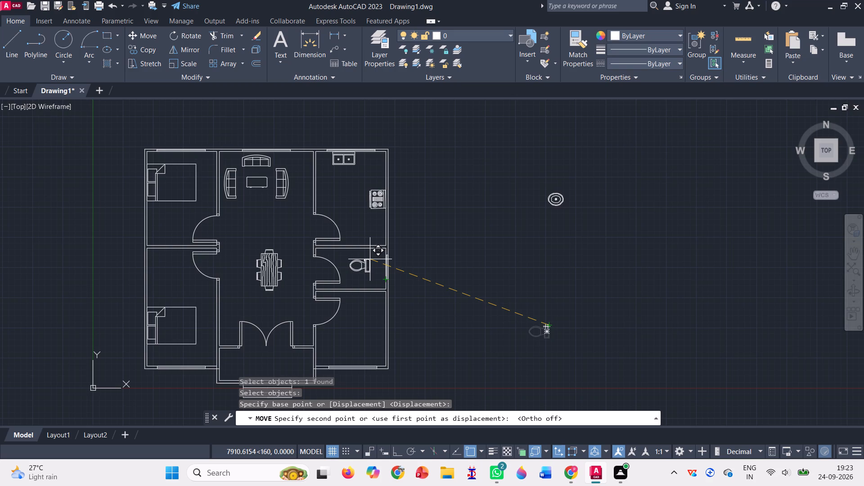
pyautogui.scroll(4, 370, 259)
pyautogui.scroll(-2, 381, 257)
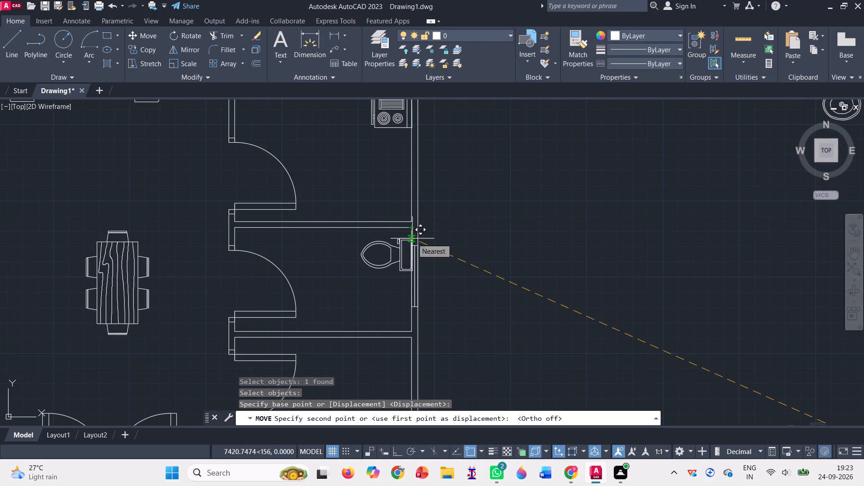
pyautogui.scroll(2, 412, 238)
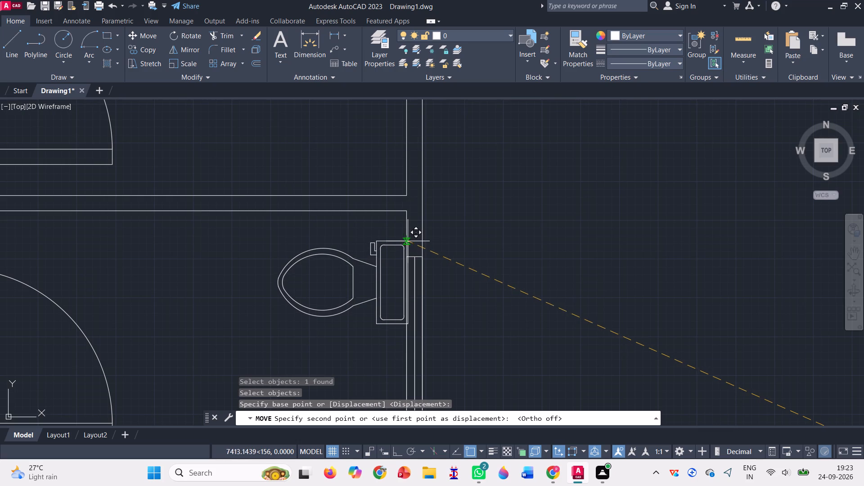
pyautogui.click(408, 240)
# Move the oval washbasin from outside the plan about 8170 units into the small middle east room, near its southeast corner.
pyautogui.scroll(-1, 439, 235)
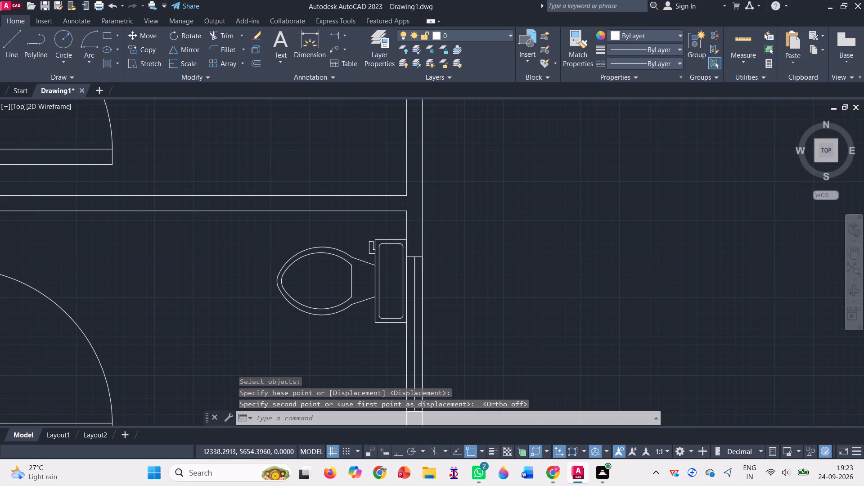
pyautogui.scroll(-2, 432, 144)
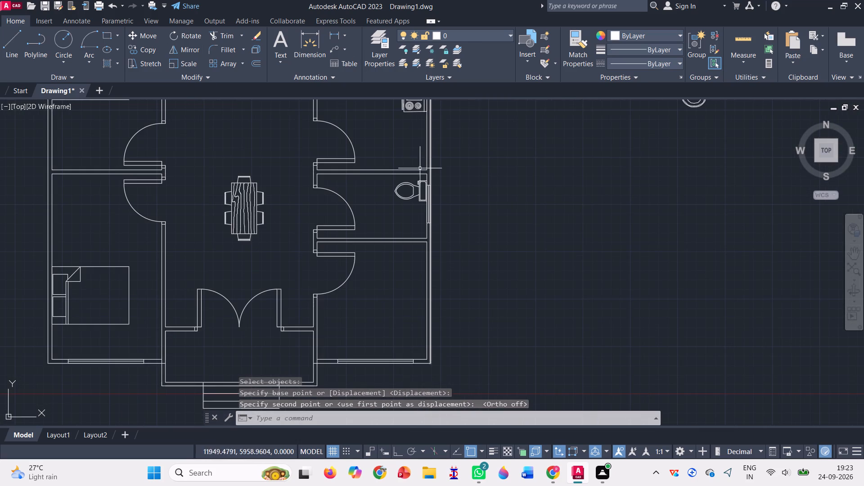
pyautogui.scroll(-1, 574, 212)
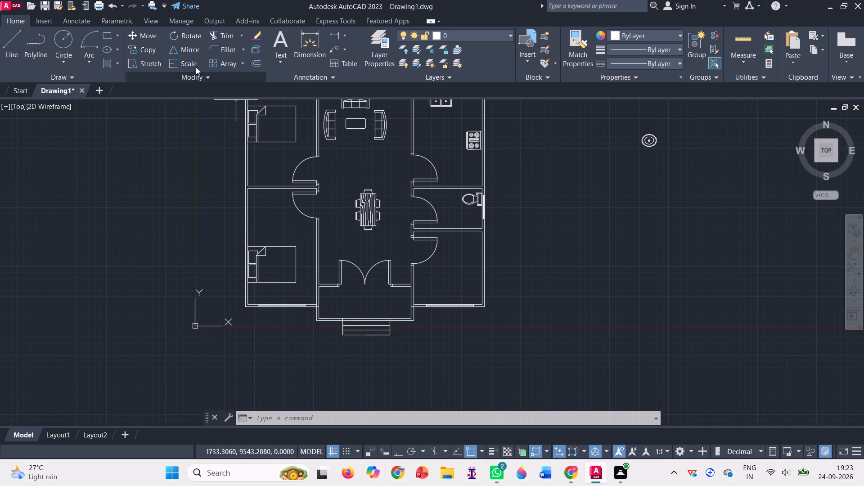
pyautogui.click(142, 36)
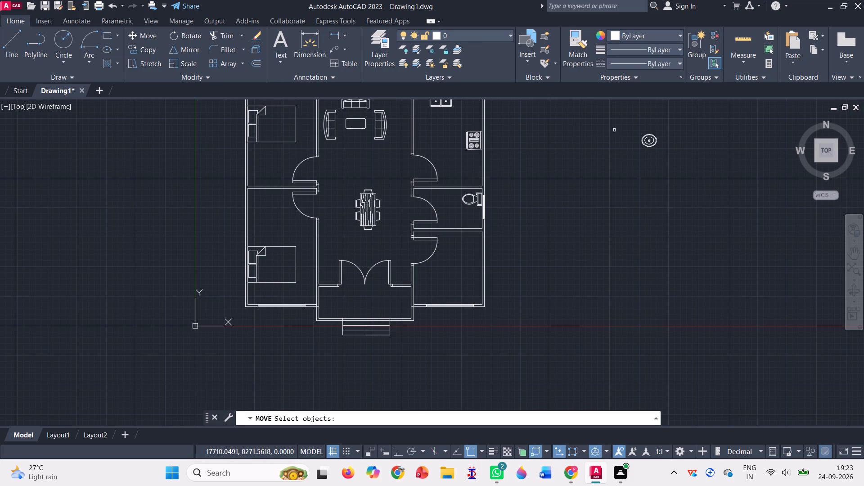
pyautogui.moveTo(614, 130); pyautogui.dragTo(647, 177)
pyautogui.press('Return')
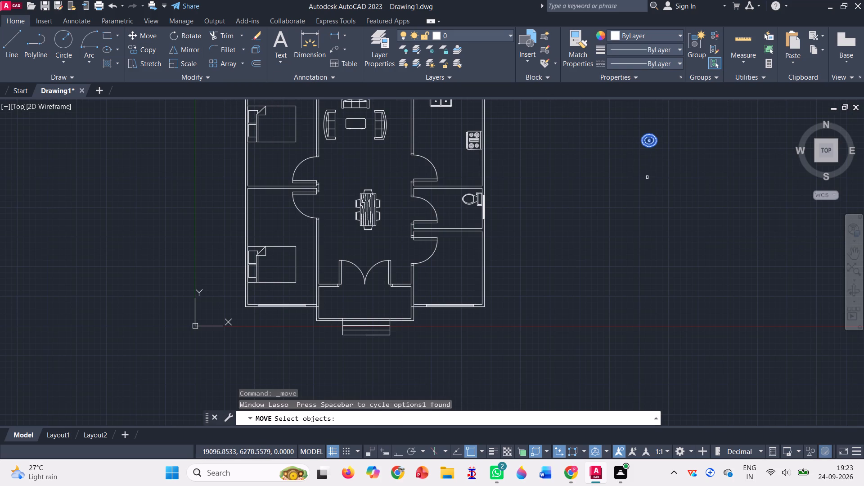
pyautogui.click(652, 143)
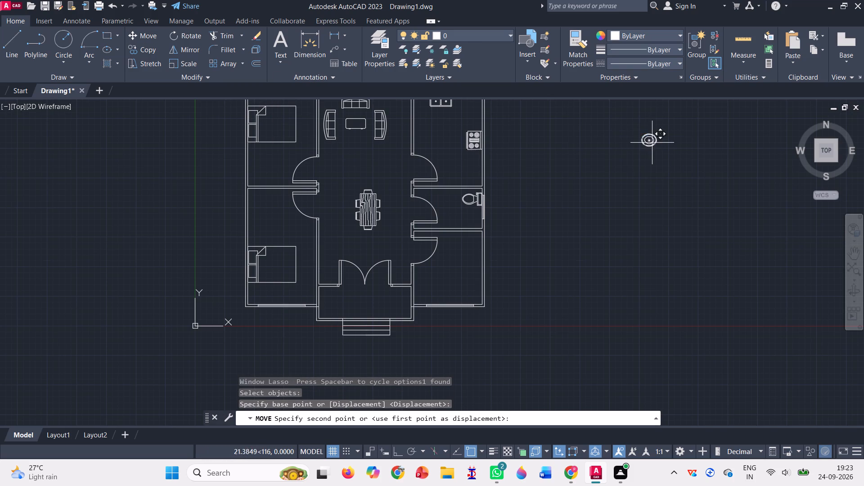
pyautogui.scroll(2, 469, 224)
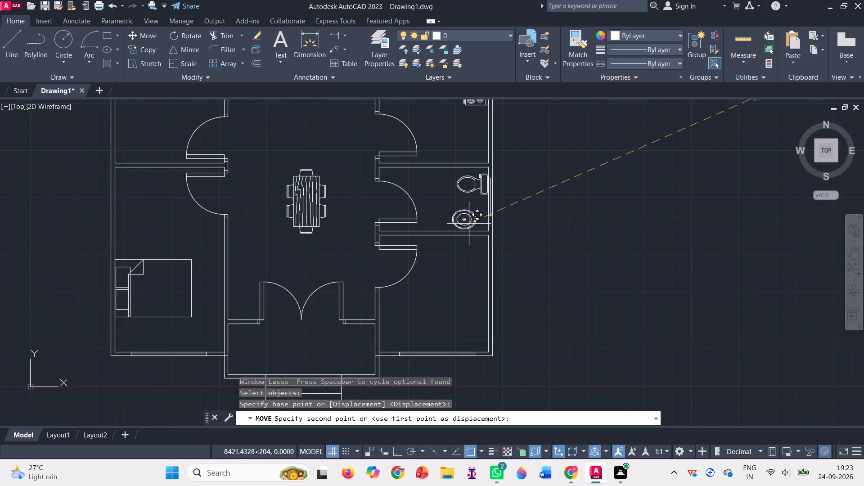
pyautogui.scroll(2, 469, 224)
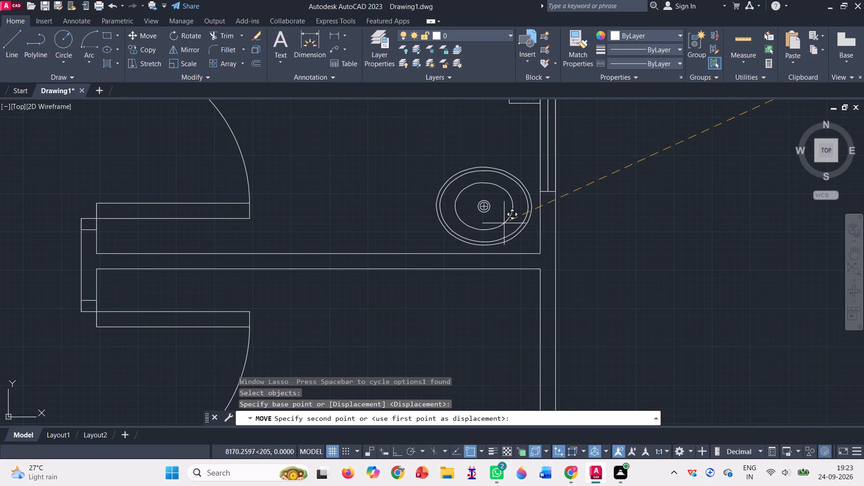
pyautogui.click(506, 224)
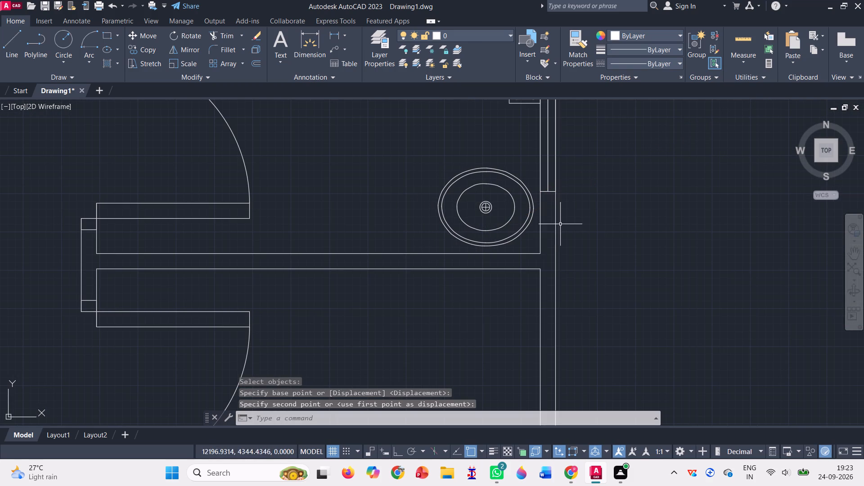
# With Ortho on, draw a line 1000 units west along the south wall from the southeast room's inner southeast corner.
pyautogui.scroll(-1, 733, 349)
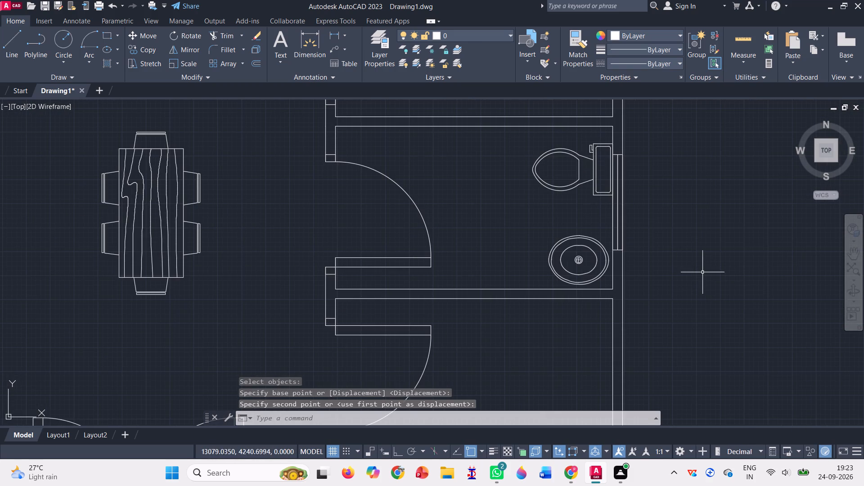
pyautogui.scroll(-3, 701, 265)
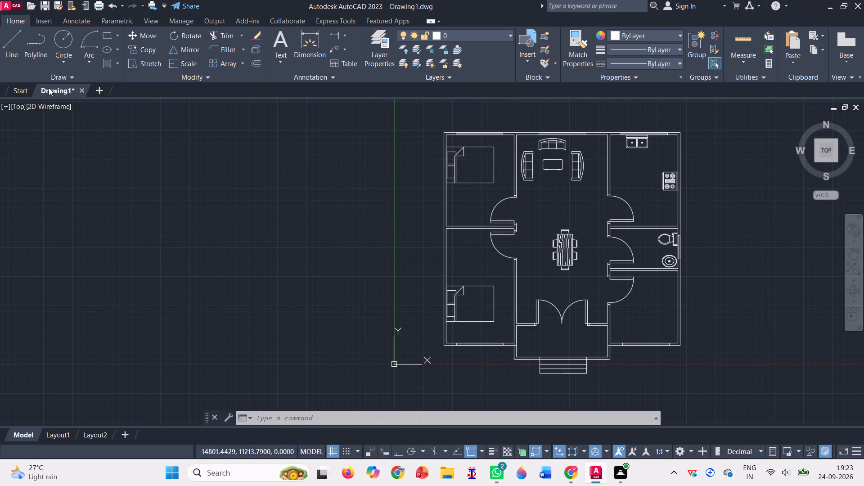
pyautogui.click(11, 41)
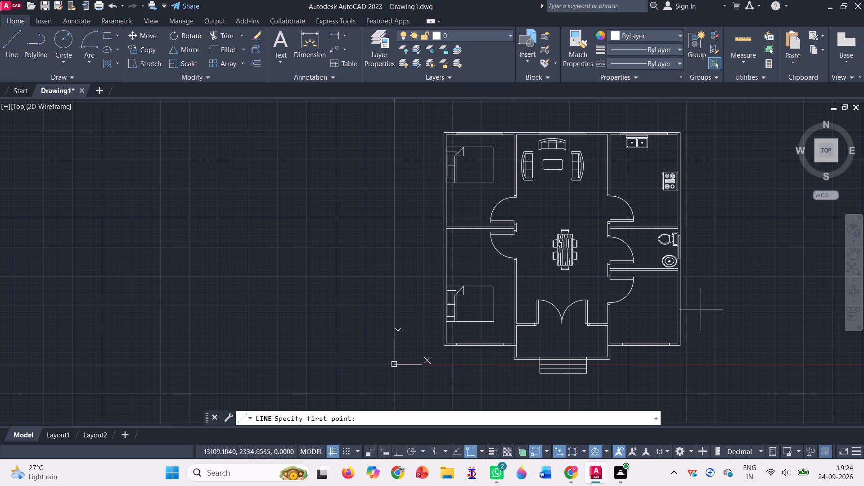
pyautogui.scroll(1, 692, 305)
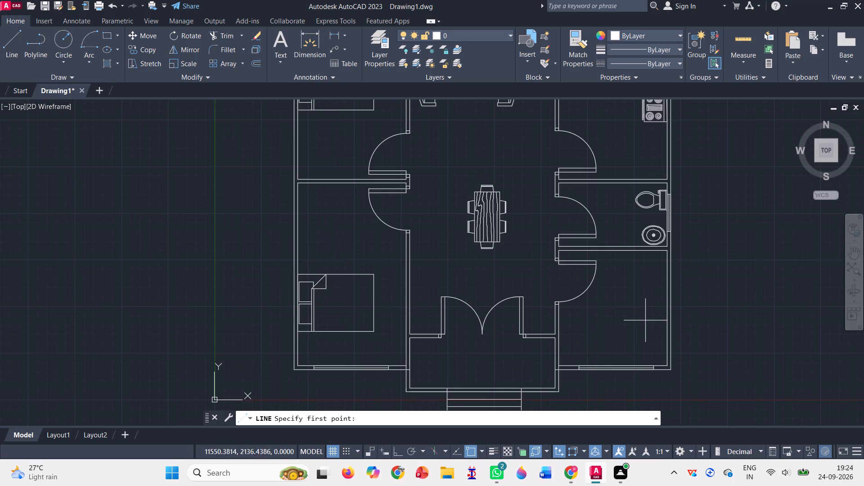
pyautogui.scroll(2, 623, 348)
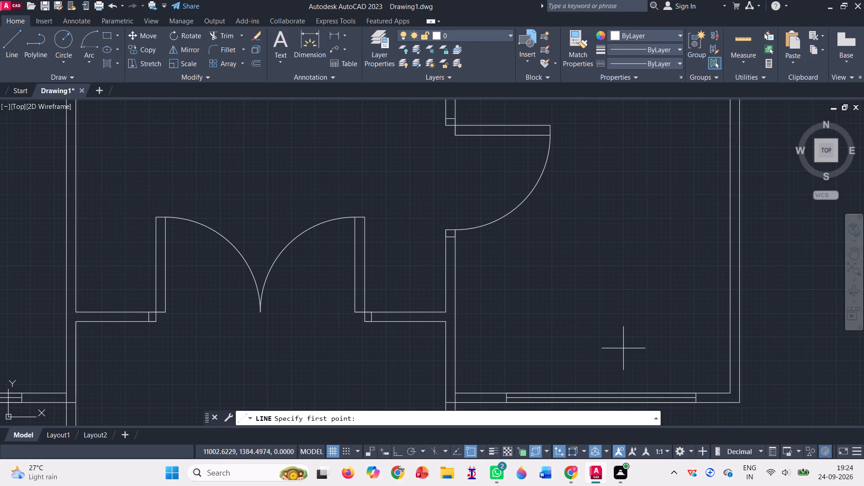
pyautogui.click(731, 393)
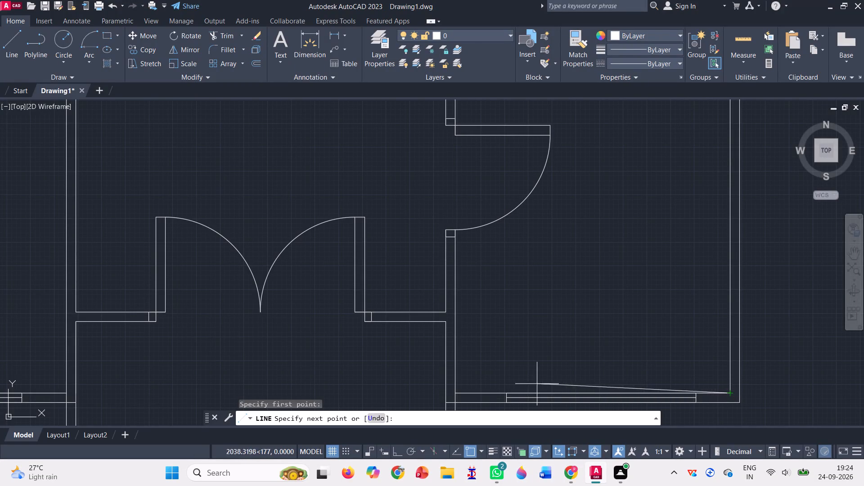
pyautogui.click(394, 452)
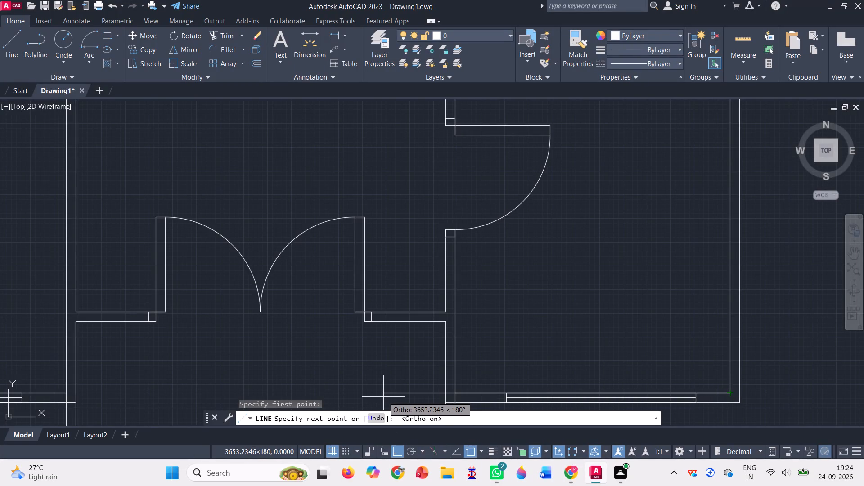
pyautogui.write('100')
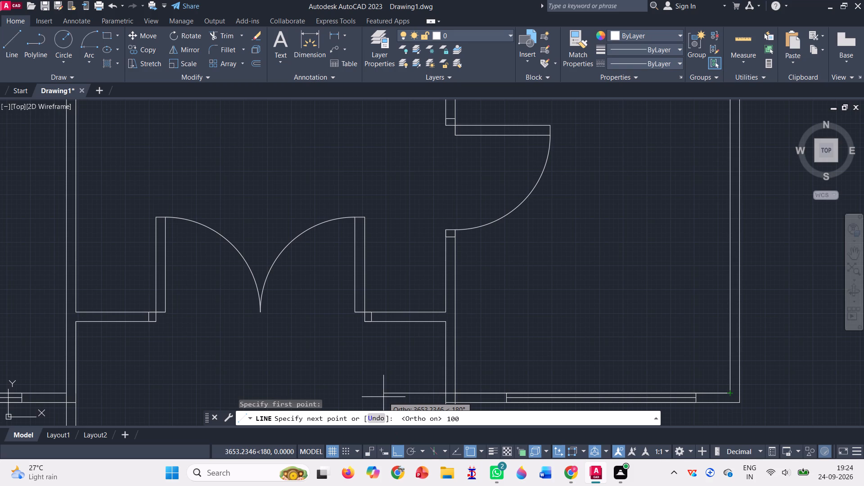
pyautogui.press('0')
pyautogui.press('Return')
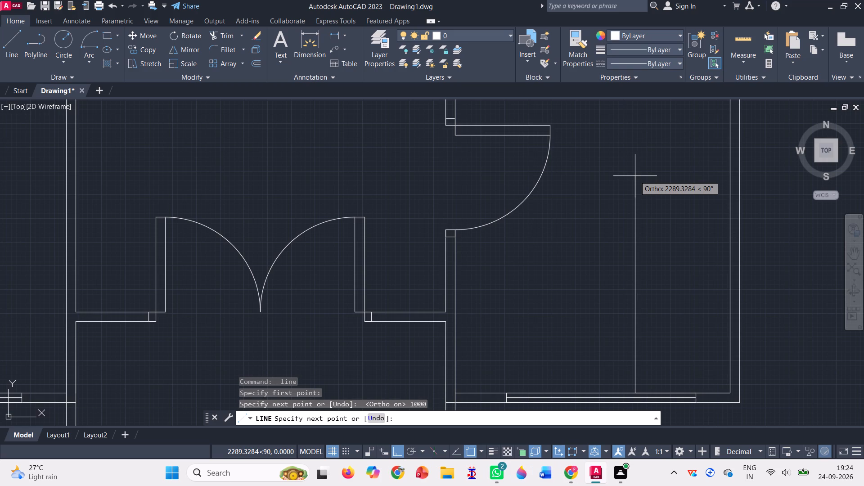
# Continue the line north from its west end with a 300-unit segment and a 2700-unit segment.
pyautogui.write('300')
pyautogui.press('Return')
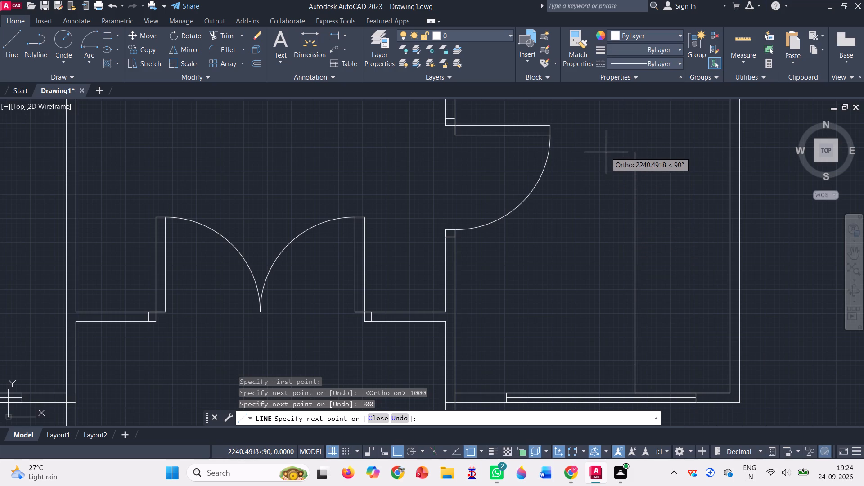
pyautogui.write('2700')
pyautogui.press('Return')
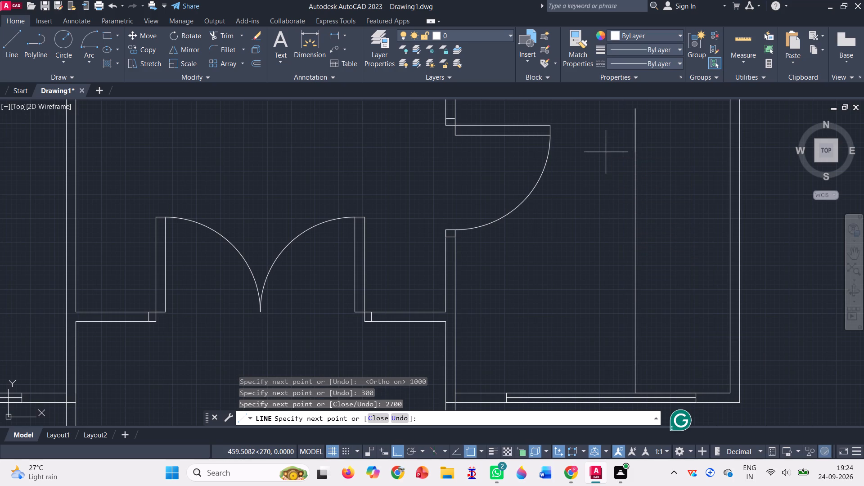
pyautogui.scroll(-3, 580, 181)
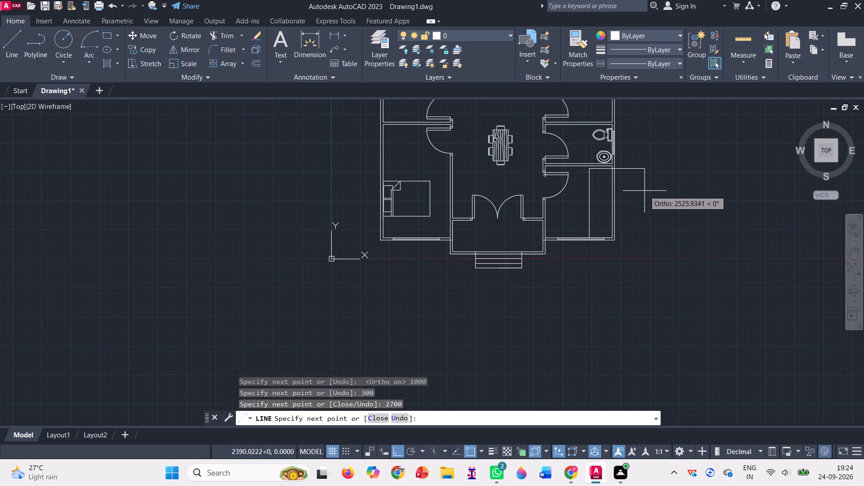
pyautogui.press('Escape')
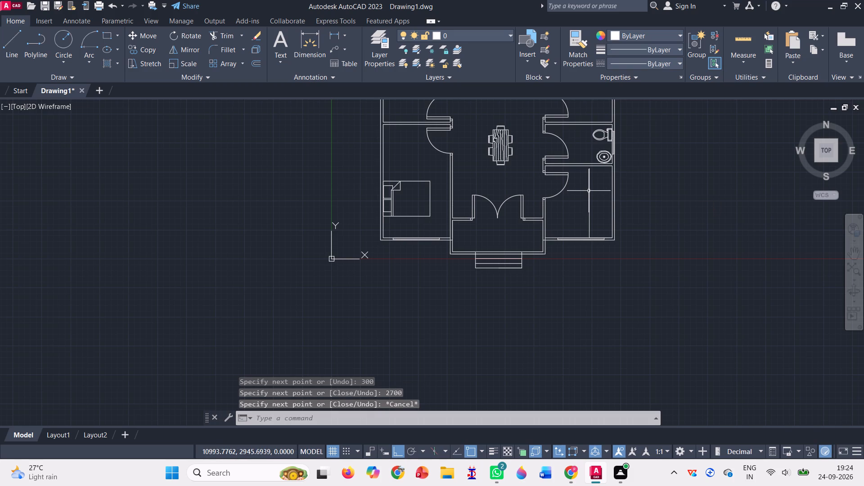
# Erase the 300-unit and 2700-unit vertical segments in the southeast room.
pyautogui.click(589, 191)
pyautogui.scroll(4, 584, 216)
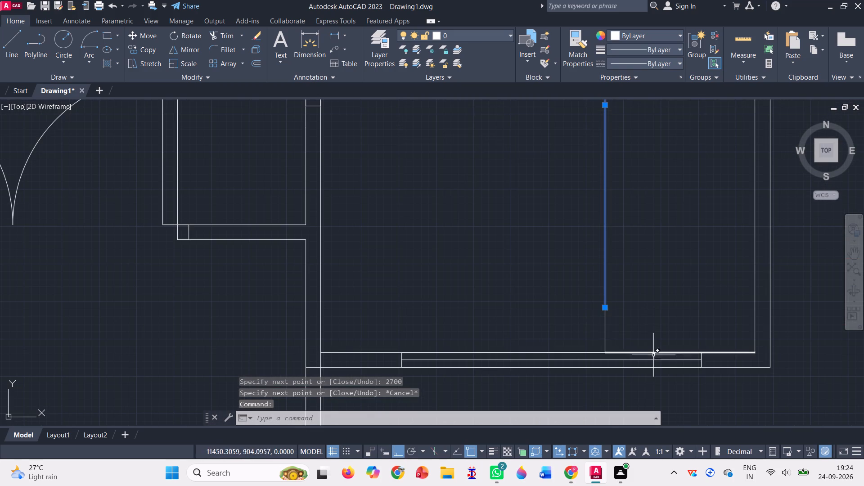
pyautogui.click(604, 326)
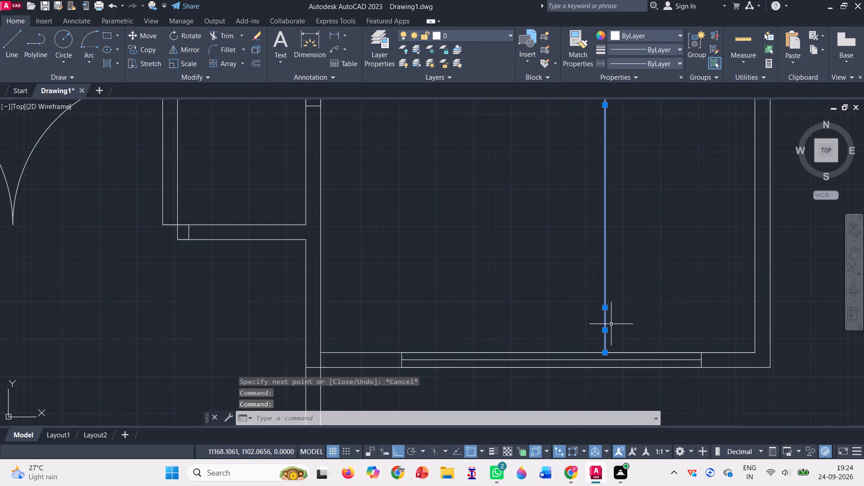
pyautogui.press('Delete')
# Draw a line from the 1000-unit line's west end about 1692 units north, continuing 1000 units east to the east wall.
pyautogui.click(13, 43)
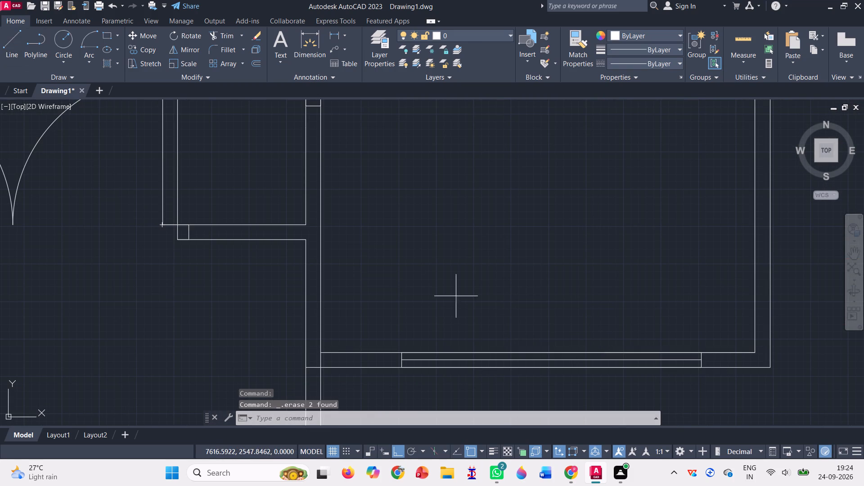
pyautogui.click(604, 354)
pyautogui.scroll(-4, 603, 354)
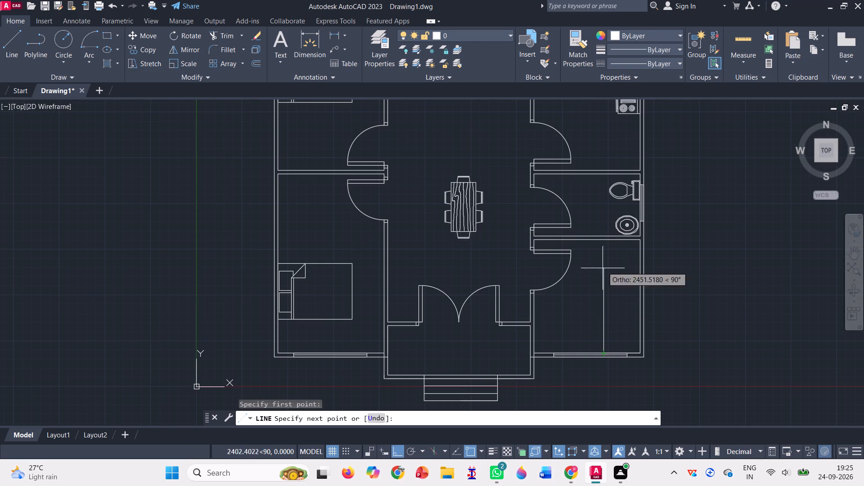
pyautogui.scroll(2, 602, 291)
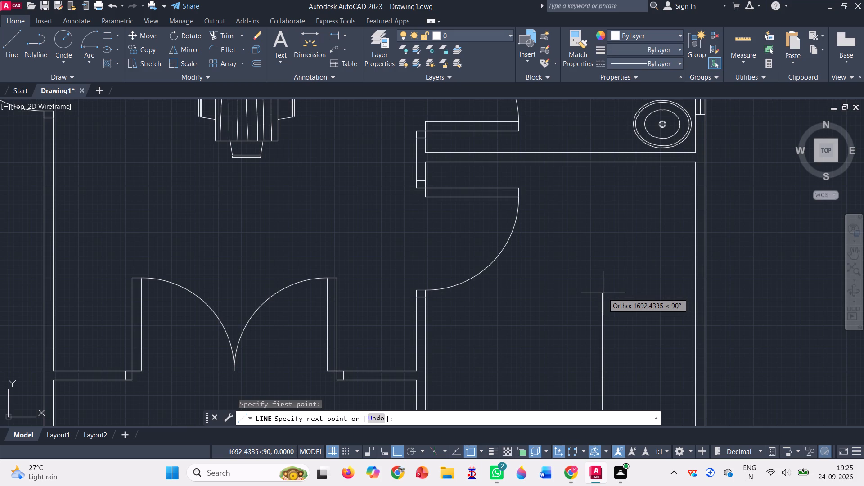
pyautogui.click(603, 293)
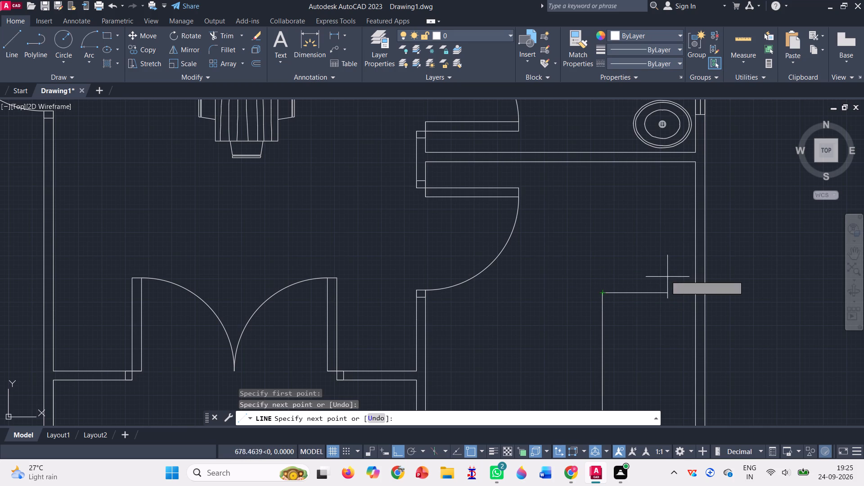
pyautogui.click(696, 291)
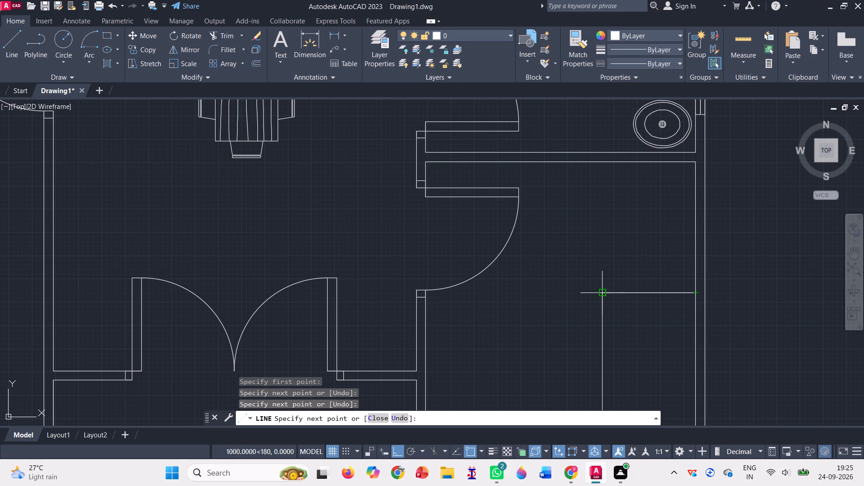
# Continue the line back to its corner, about 210 units north, 1120 west and 1905 south to the south wall, forming an adjoining rectangle.
pyautogui.click(604, 292)
pyautogui.click(603, 273)
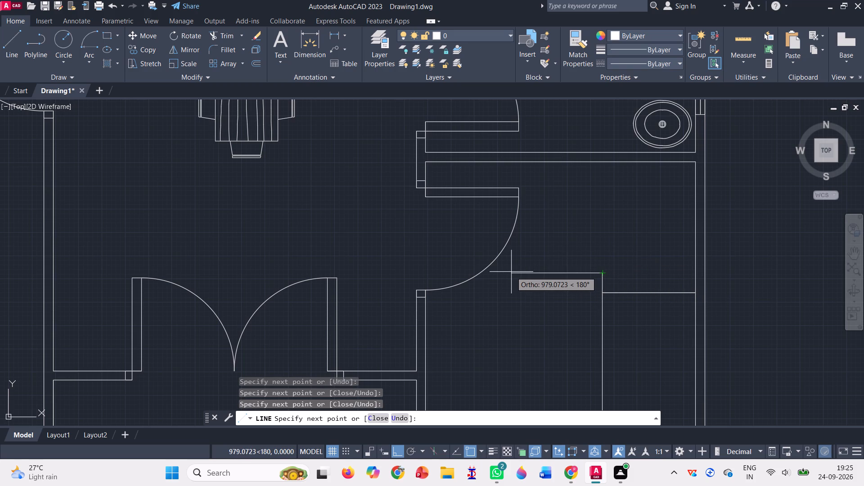
pyautogui.click(498, 276)
pyautogui.scroll(-2, 570, 226)
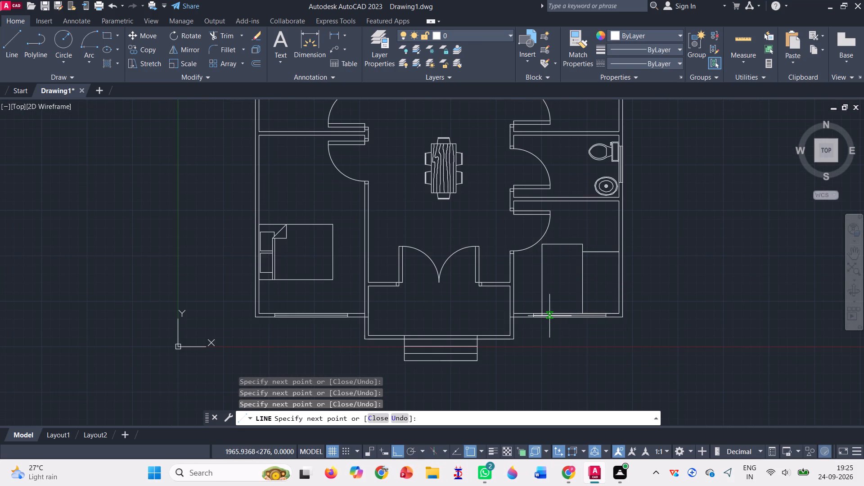
pyautogui.scroll(2, 548, 315)
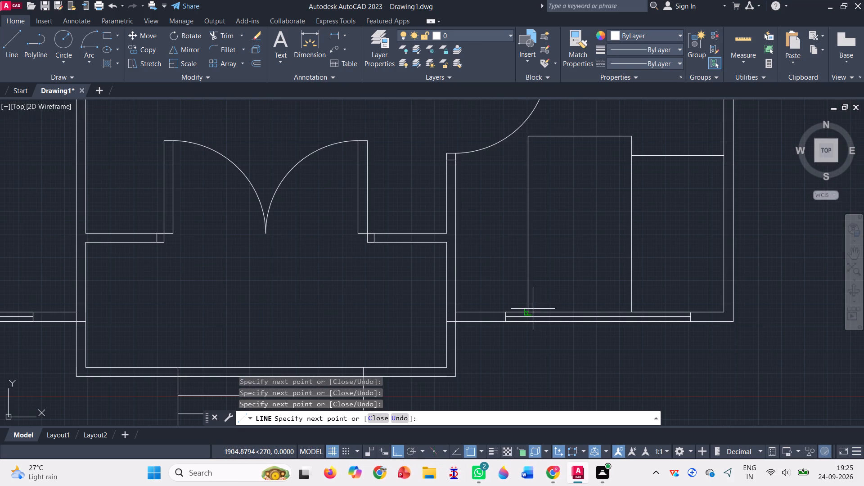
pyautogui.click(527, 313)
pyautogui.press('Escape')
# Draw a horizontal line about 1120 units long across the adjoining rectangle, from its west side's midpoint to its east side.
pyautogui.click(9, 42)
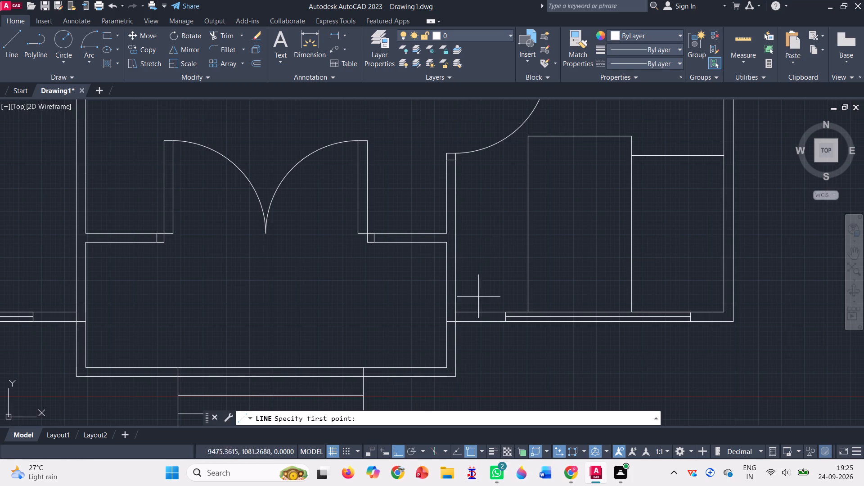
pyautogui.click(527, 224)
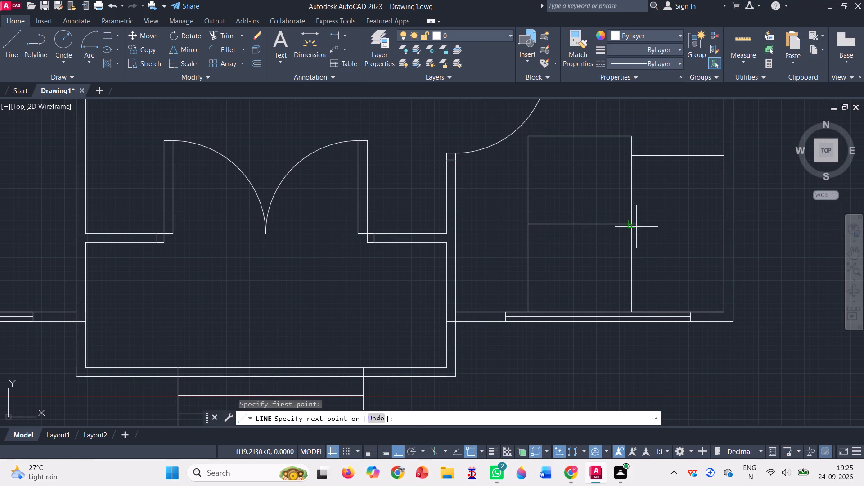
pyautogui.click(632, 225)
pyautogui.press('Escape')
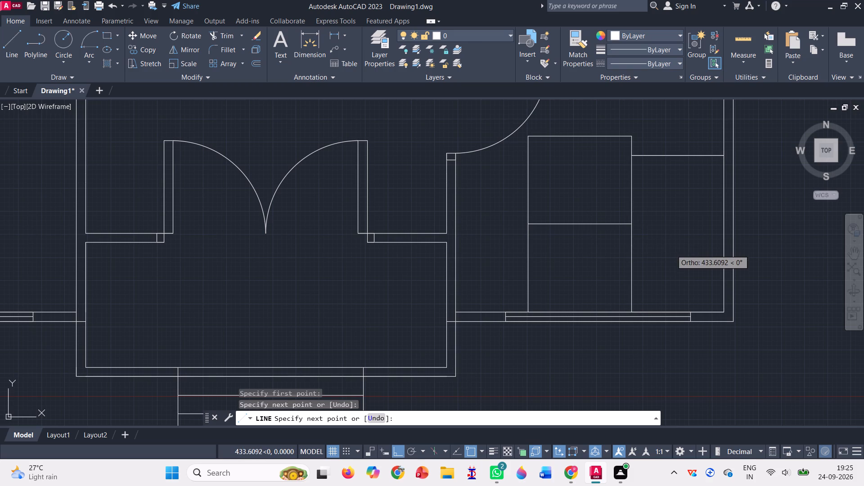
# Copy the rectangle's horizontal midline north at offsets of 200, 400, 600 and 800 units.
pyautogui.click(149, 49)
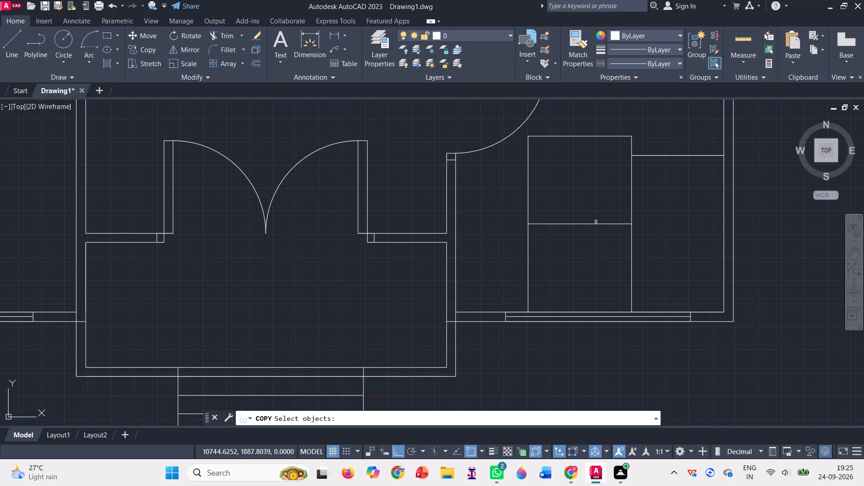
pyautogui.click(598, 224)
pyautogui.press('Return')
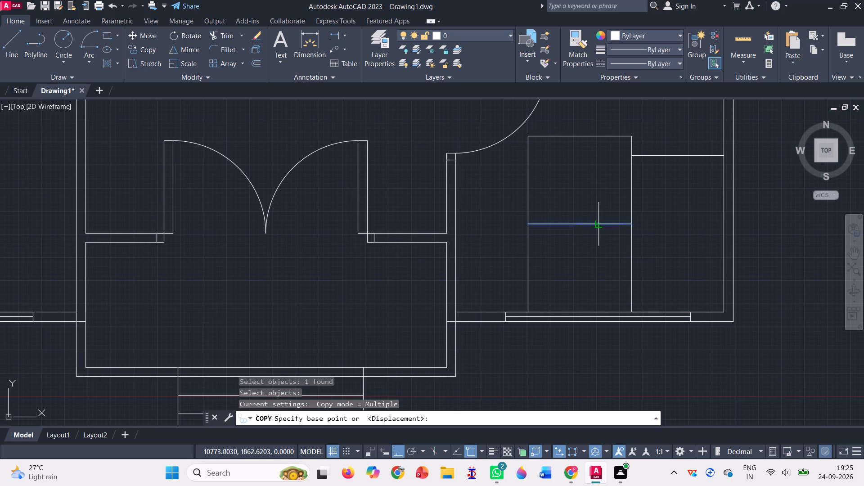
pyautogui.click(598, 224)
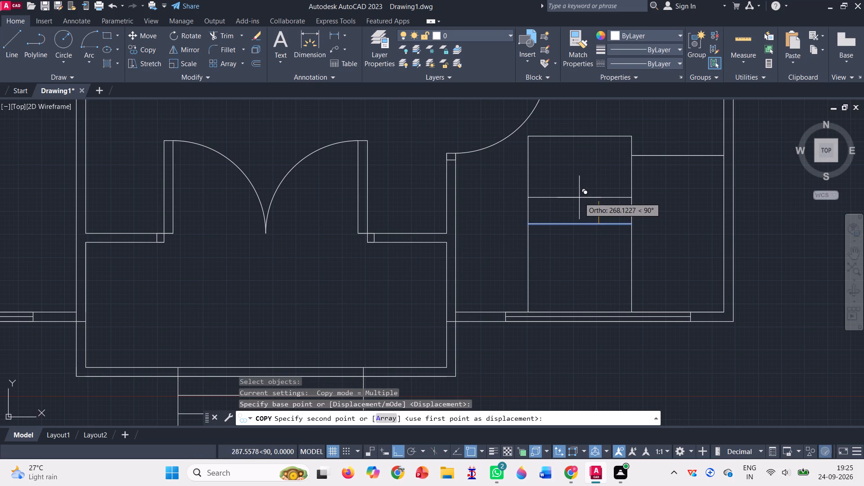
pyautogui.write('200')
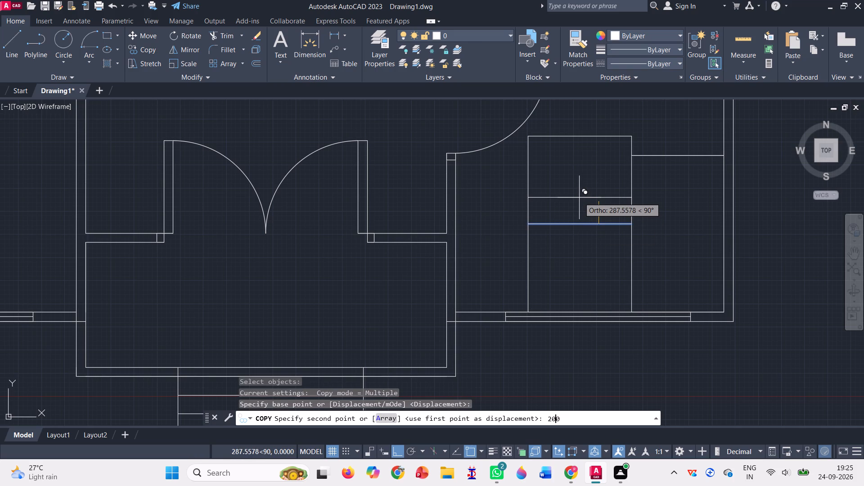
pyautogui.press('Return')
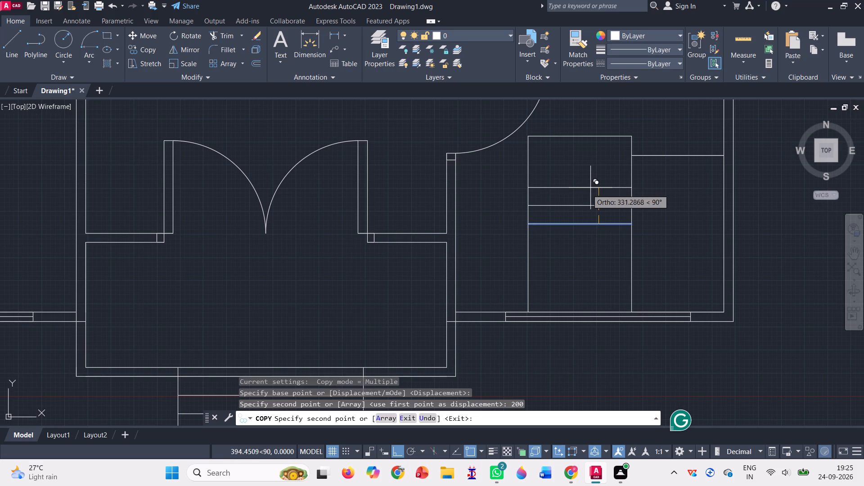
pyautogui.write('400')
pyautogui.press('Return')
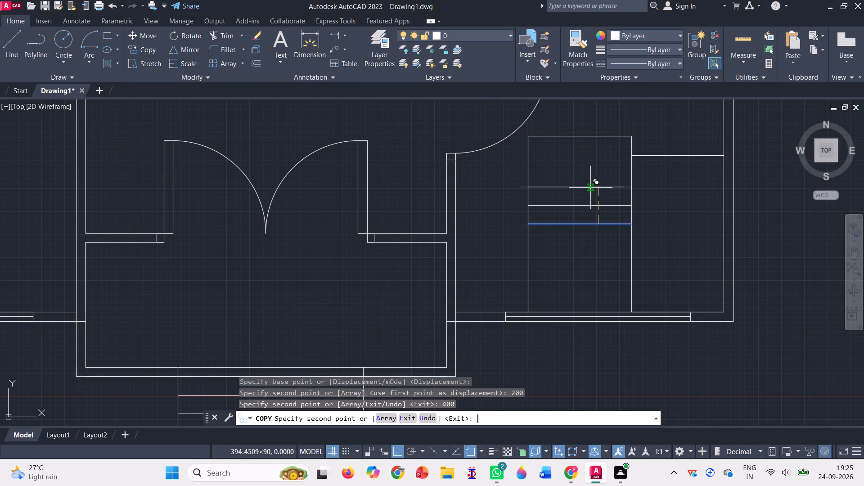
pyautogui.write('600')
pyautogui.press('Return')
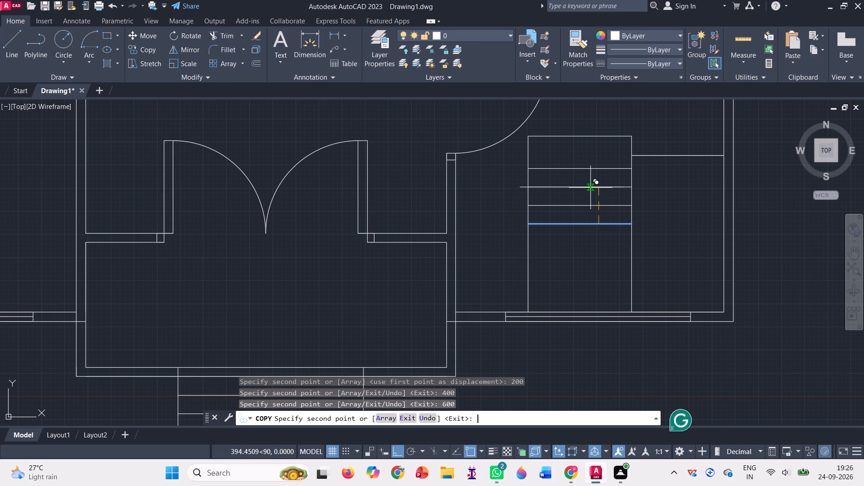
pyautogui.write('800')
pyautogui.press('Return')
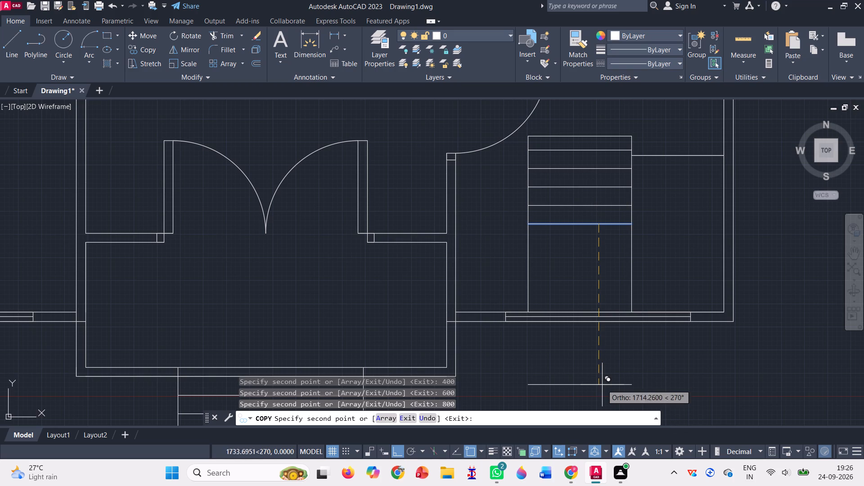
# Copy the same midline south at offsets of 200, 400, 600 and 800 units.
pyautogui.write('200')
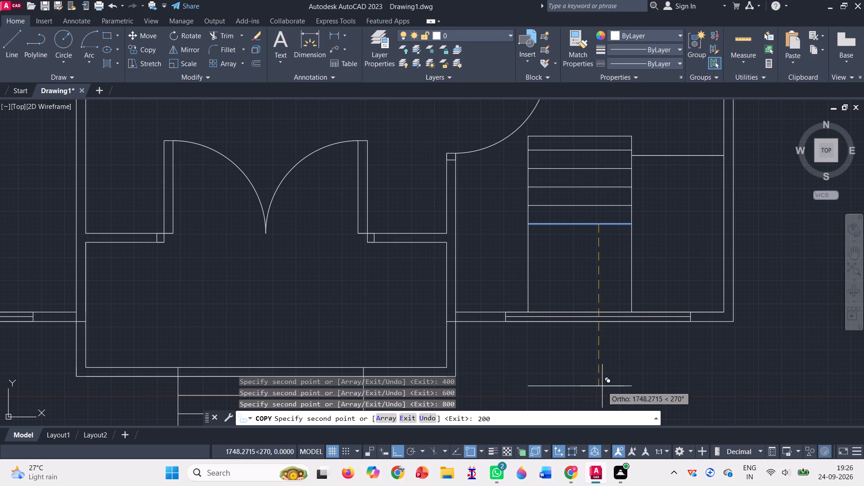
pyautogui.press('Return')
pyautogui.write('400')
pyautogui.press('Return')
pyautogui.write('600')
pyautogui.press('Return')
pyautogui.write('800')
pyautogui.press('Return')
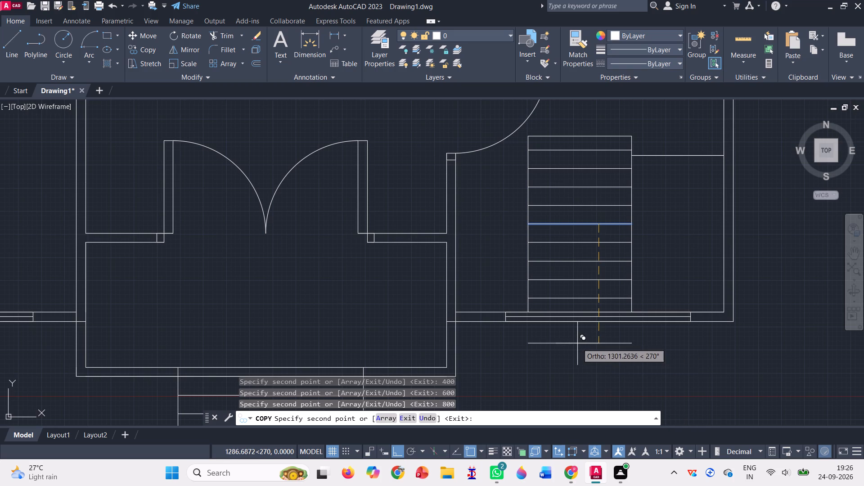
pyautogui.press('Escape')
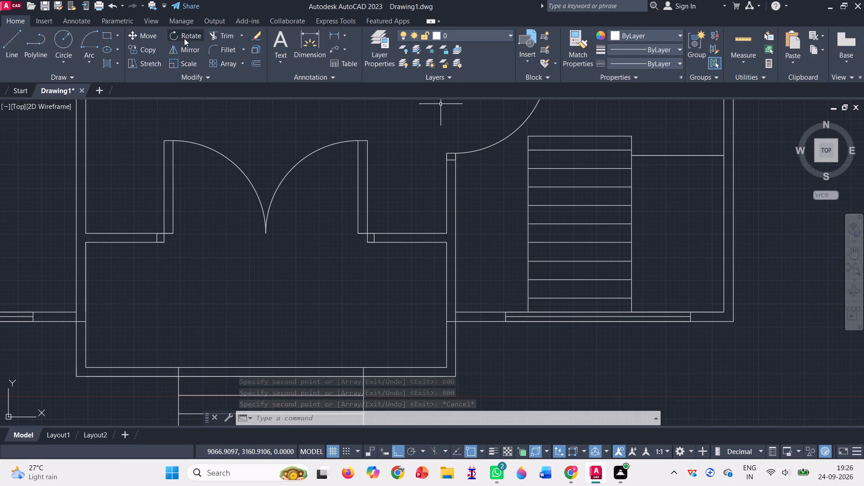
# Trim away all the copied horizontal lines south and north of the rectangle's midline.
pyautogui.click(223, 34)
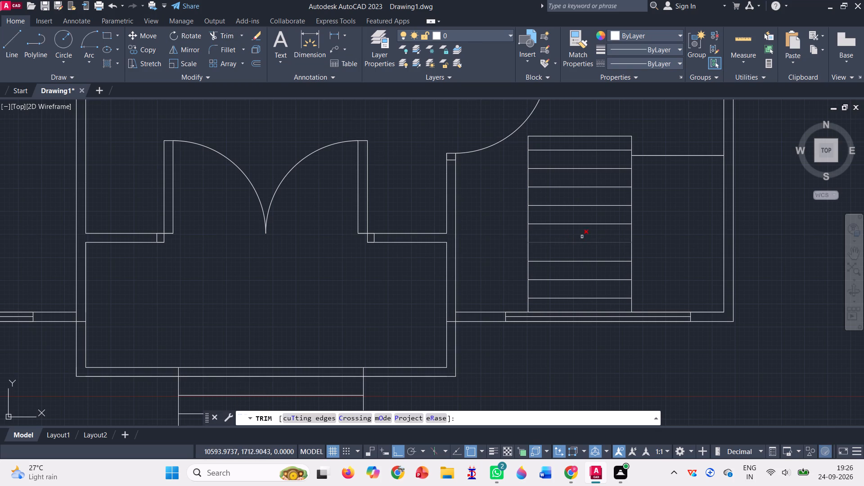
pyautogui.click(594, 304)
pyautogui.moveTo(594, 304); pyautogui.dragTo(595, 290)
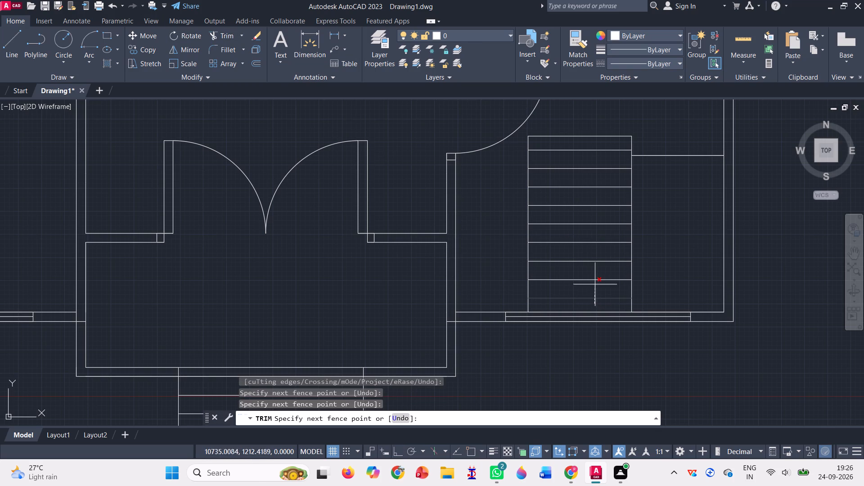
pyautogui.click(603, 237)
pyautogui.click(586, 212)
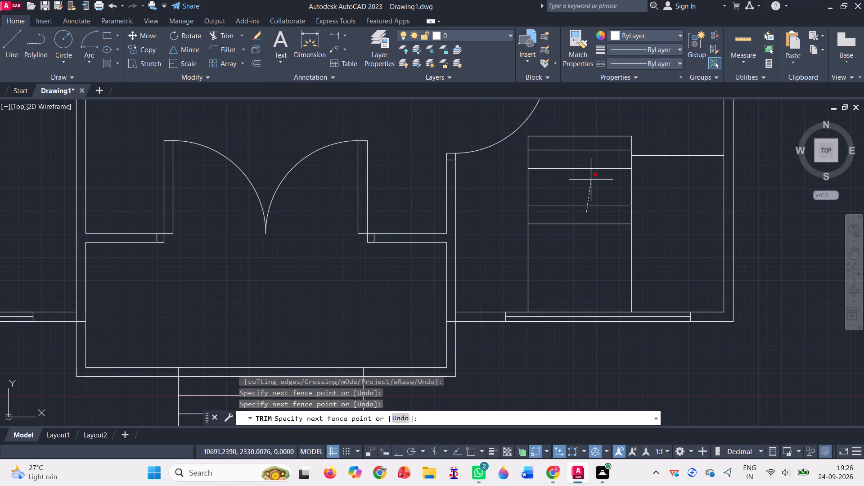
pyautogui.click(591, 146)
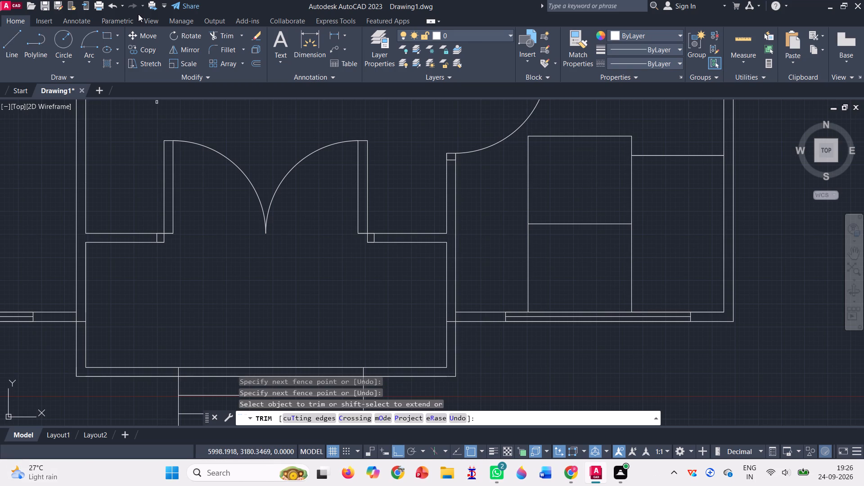
# Copy both segments of the rectangle's east side west at offsets of 200, 400, 600, 800 and 1000 units.
pyautogui.click(141, 47)
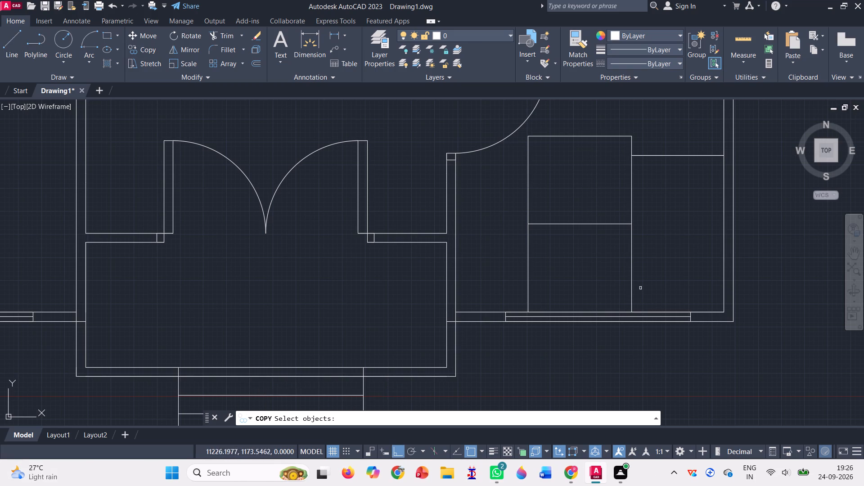
pyautogui.click(630, 270)
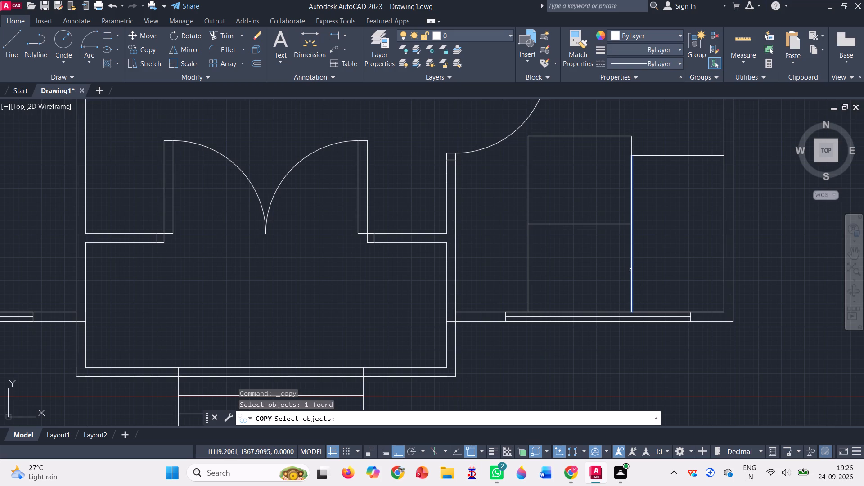
pyautogui.click(631, 144)
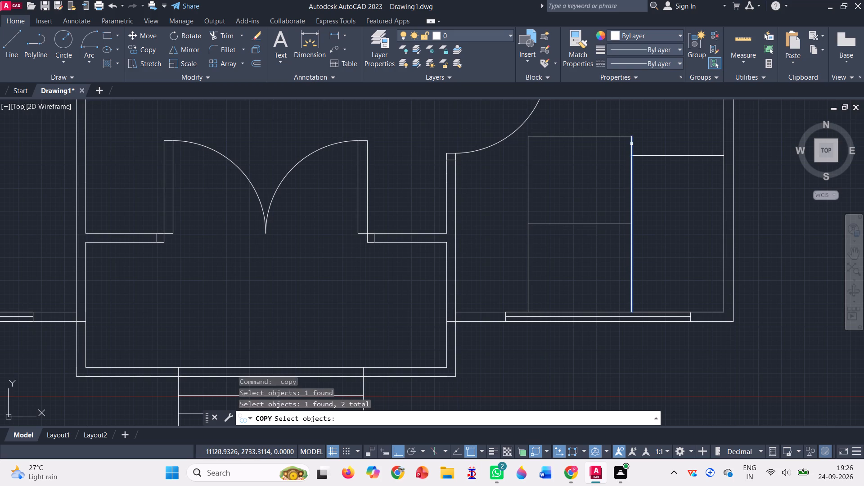
pyautogui.press('Return')
pyautogui.click(631, 144)
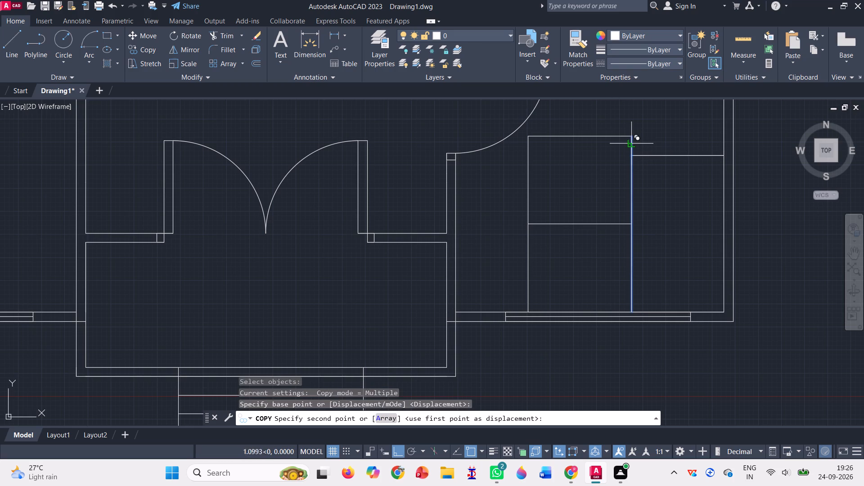
pyautogui.press('1')
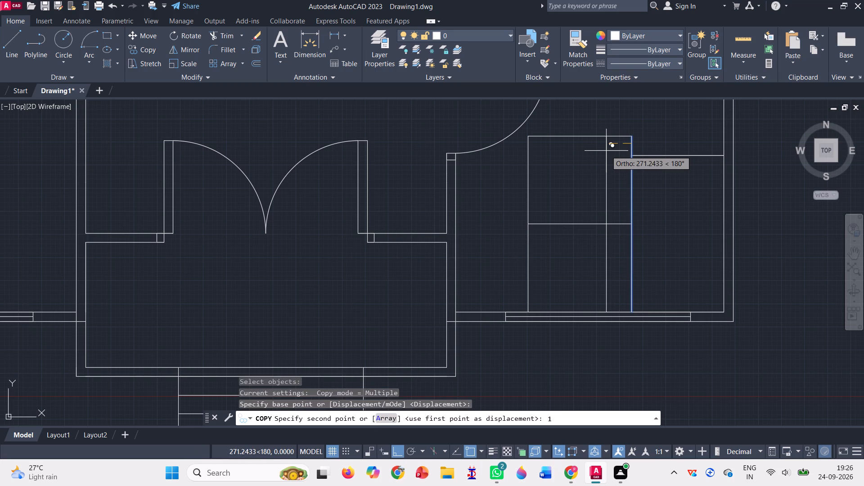
pyautogui.press('BackSpace')
pyautogui.write('200')
pyautogui.press('Return')
pyautogui.press('3')
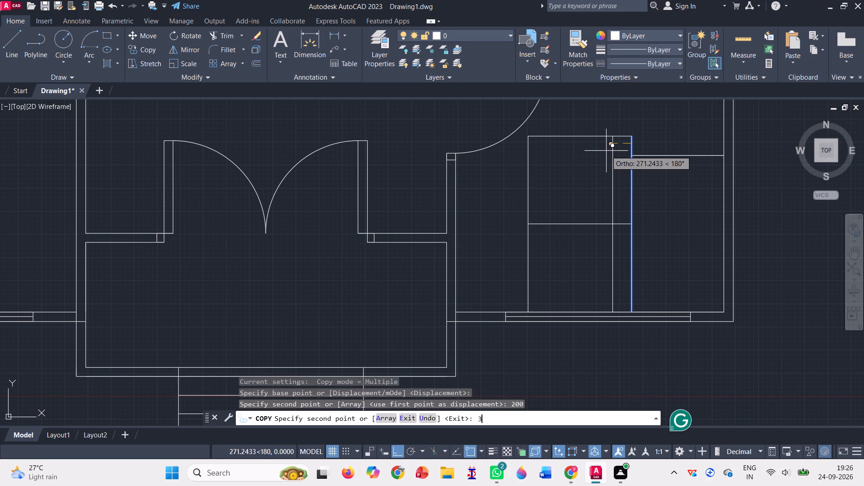
pyautogui.press('BackSpace')
pyautogui.write('400')
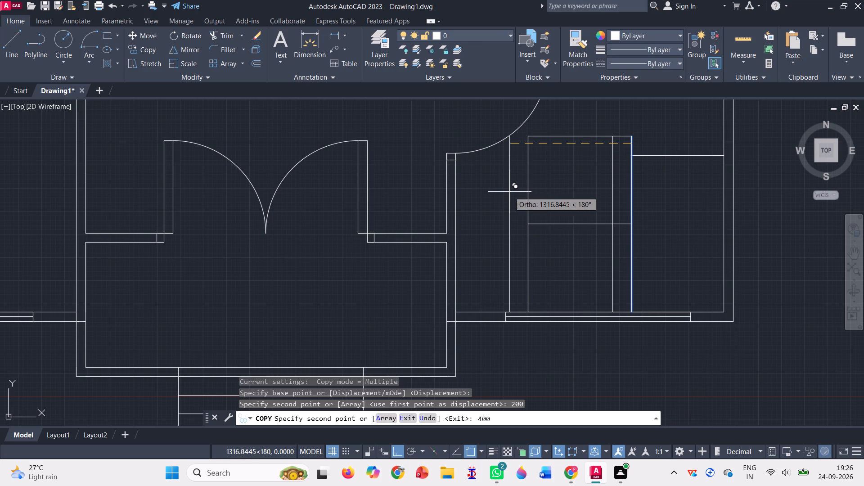
pyautogui.press('Return')
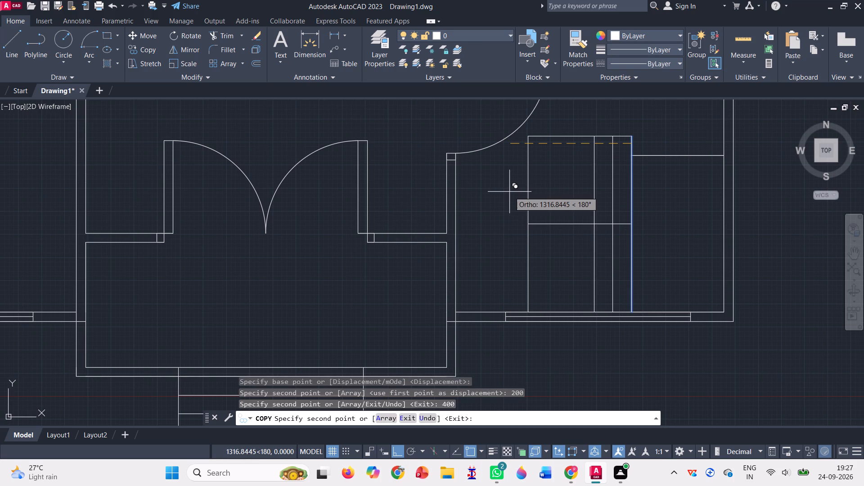
pyautogui.write('600')
pyautogui.press('Return')
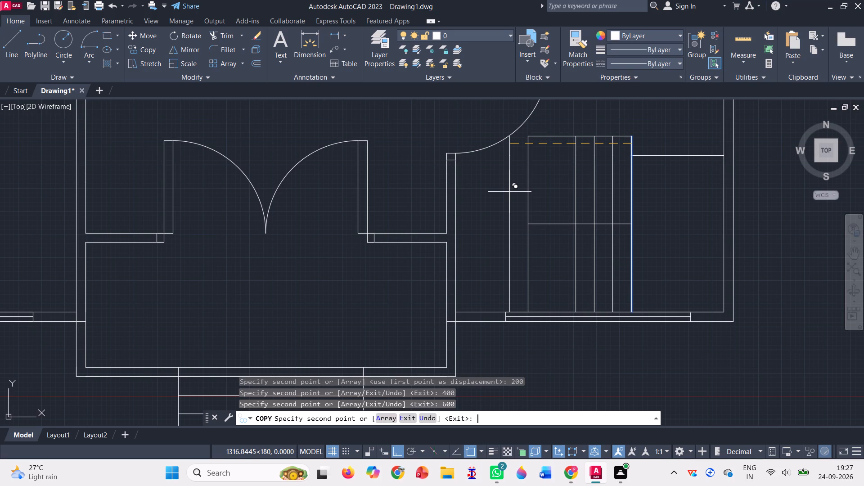
pyautogui.write('800')
pyautogui.press('Return')
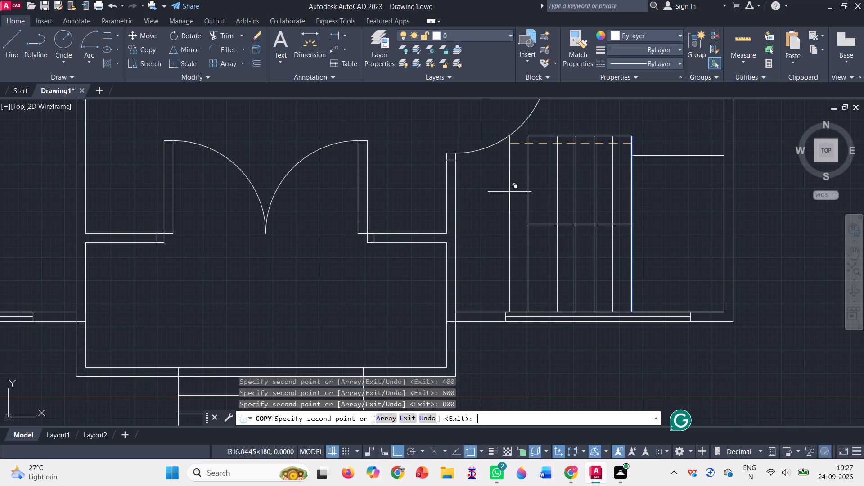
pyautogui.write('1000')
pyautogui.press('Return')
pyautogui.press('Escape')
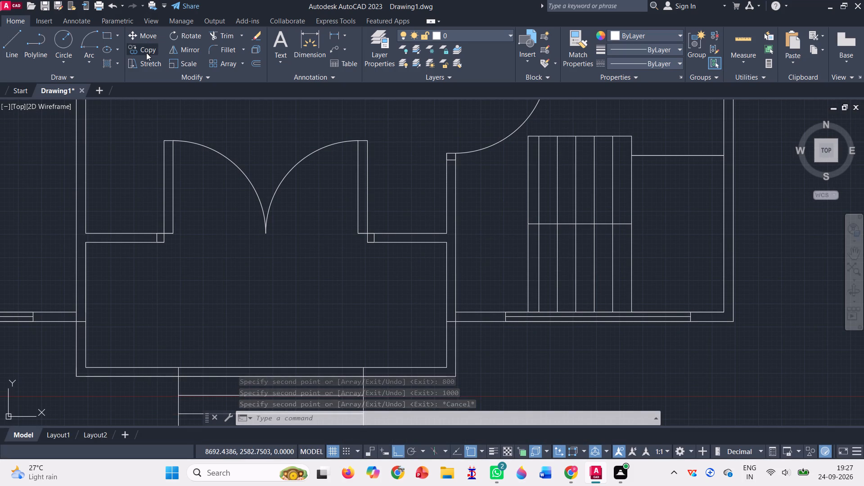
# Copy the horizontal line east of the rectangle south at offsets of 200, 400, 600, 800, 1000, 1200, 1400 and 1600 units.
pyautogui.click(146, 53)
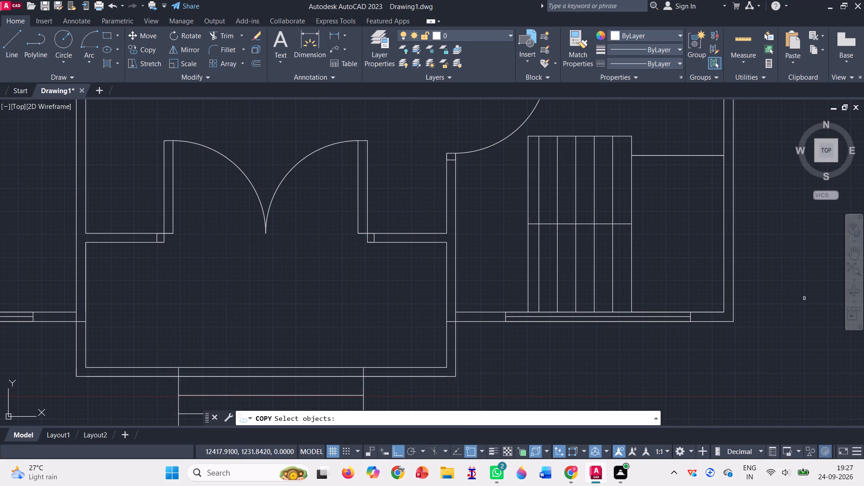
pyautogui.click(680, 157)
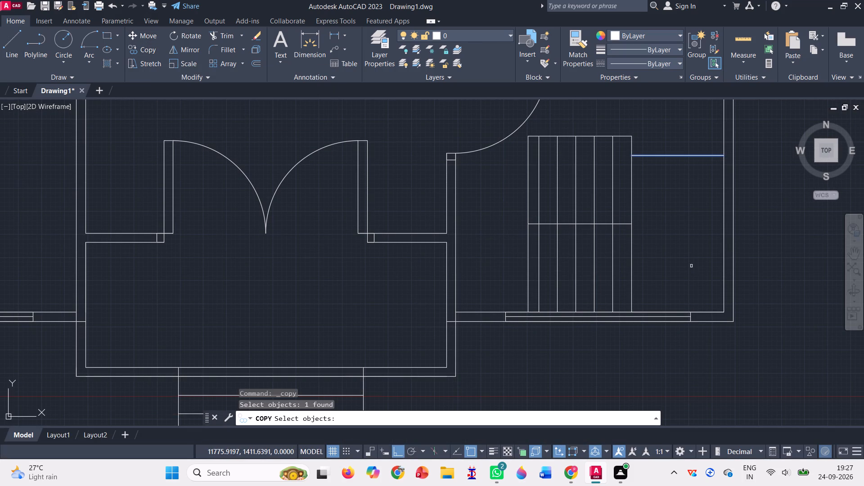
pyautogui.press('Return')
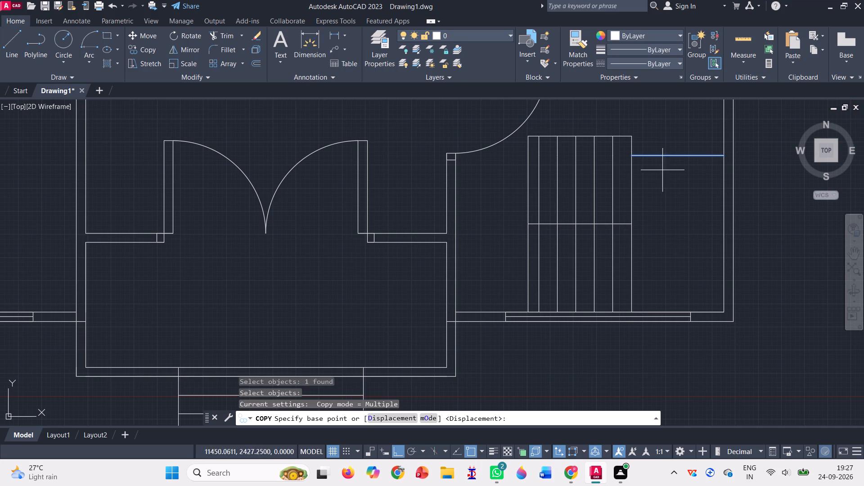
pyautogui.click(681, 153)
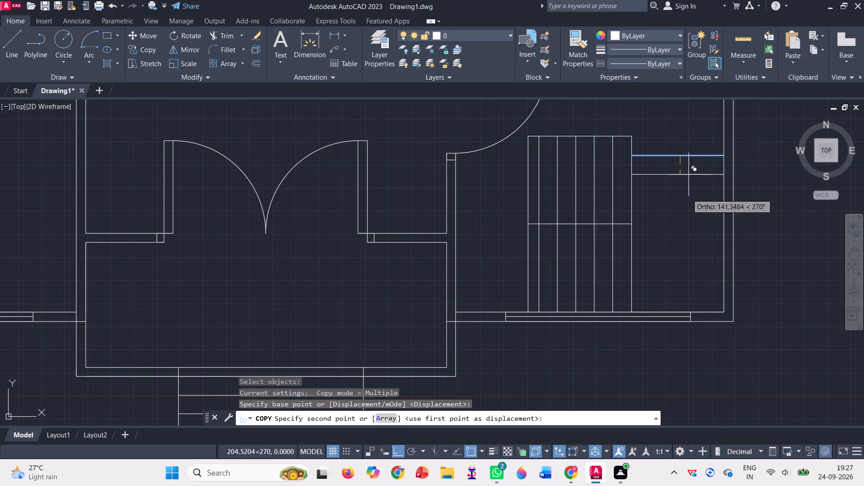
pyautogui.write('200')
pyautogui.press('Return')
pyautogui.write('400')
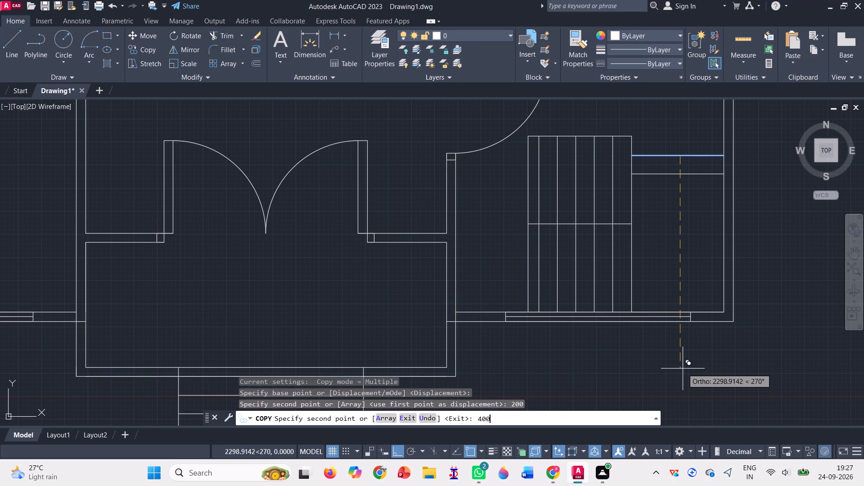
pyautogui.press('Return')
pyautogui.write('600')
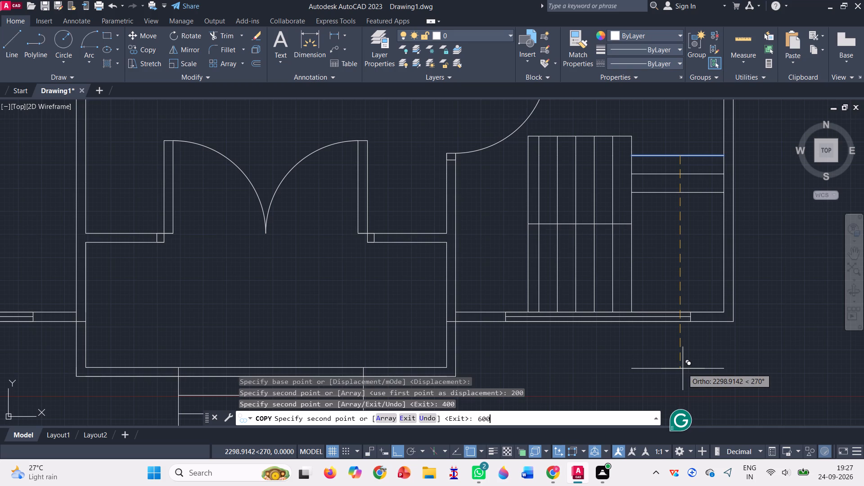
pyautogui.press('Return')
pyautogui.write('800')
pyautogui.press('Return')
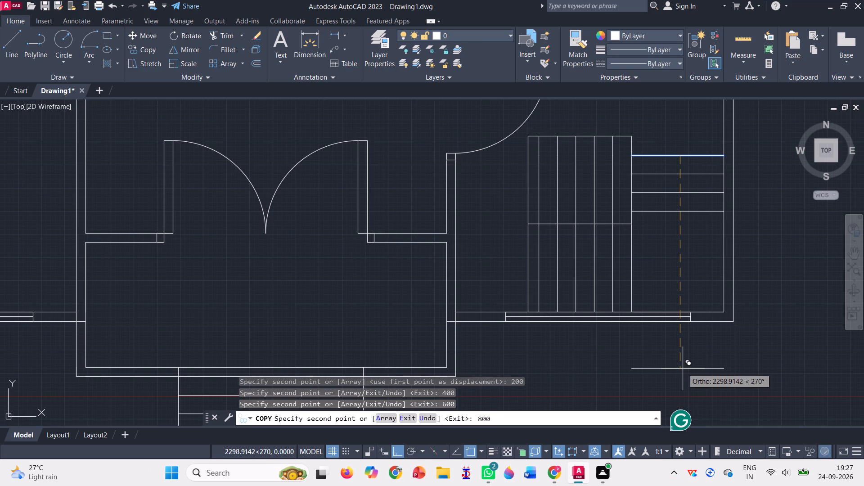
pyautogui.write('1000')
pyautogui.press('Return')
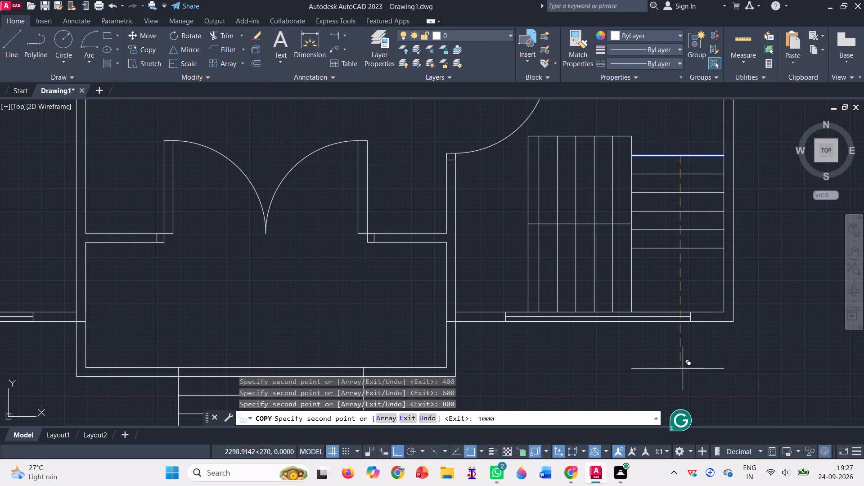
pyautogui.write('1200')
pyautogui.press('Return')
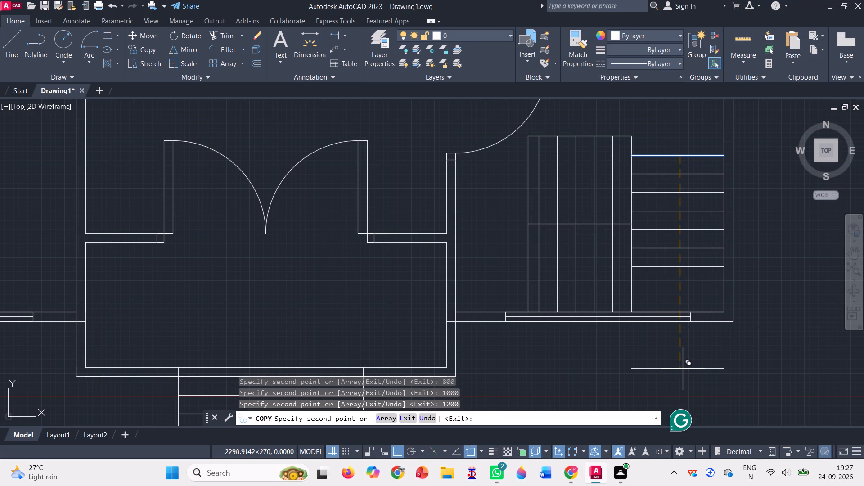
pyautogui.write('15')
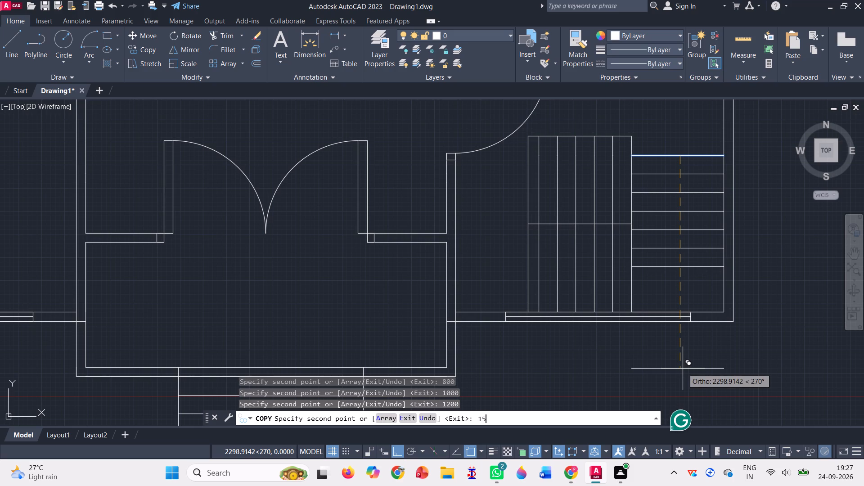
pyautogui.press('BackSpace')
pyautogui.write('400')
pyautogui.press('Return')
pyautogui.write('1600')
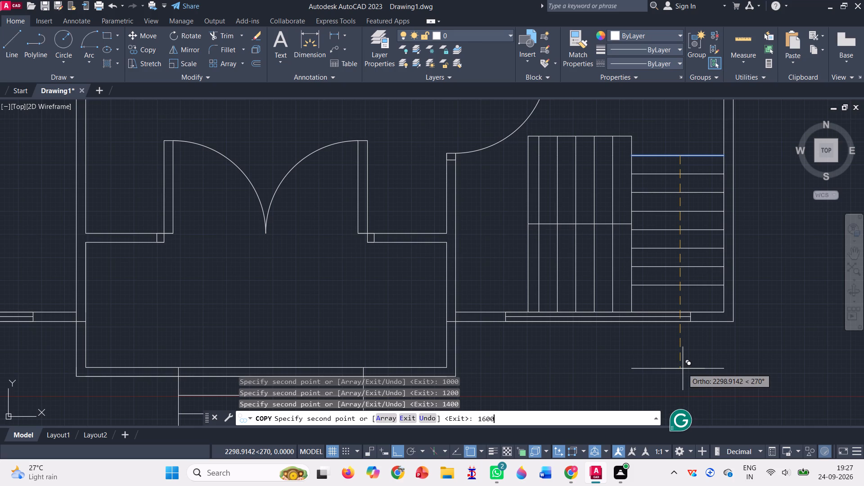
pyautogui.press('Return')
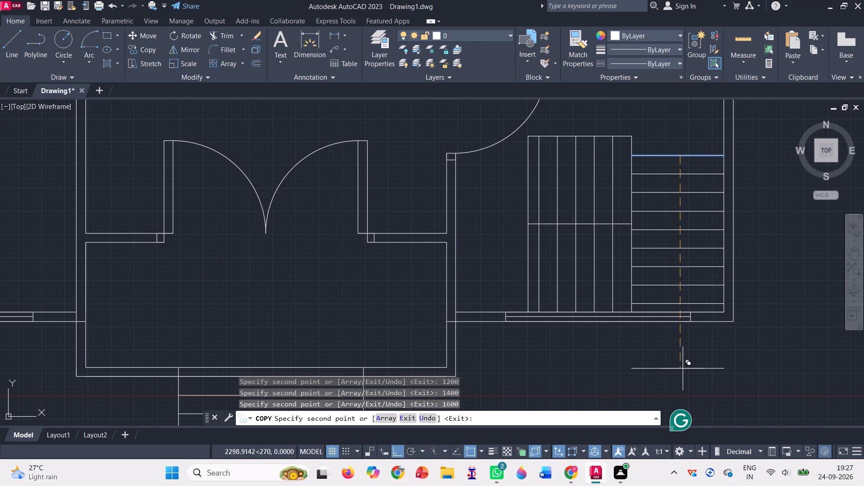
pyautogui.press('Escape')
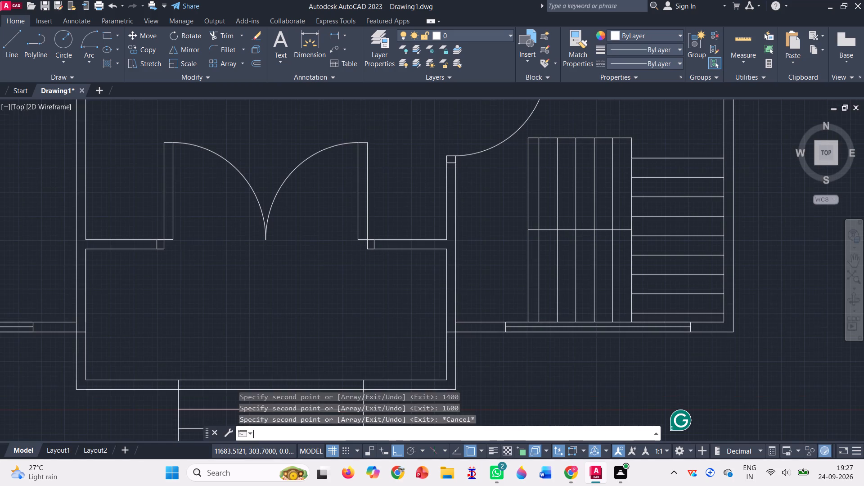
# Trim away the two southernmost of the copied horizontal lines, nearest the south wall.
pyautogui.click(218, 39)
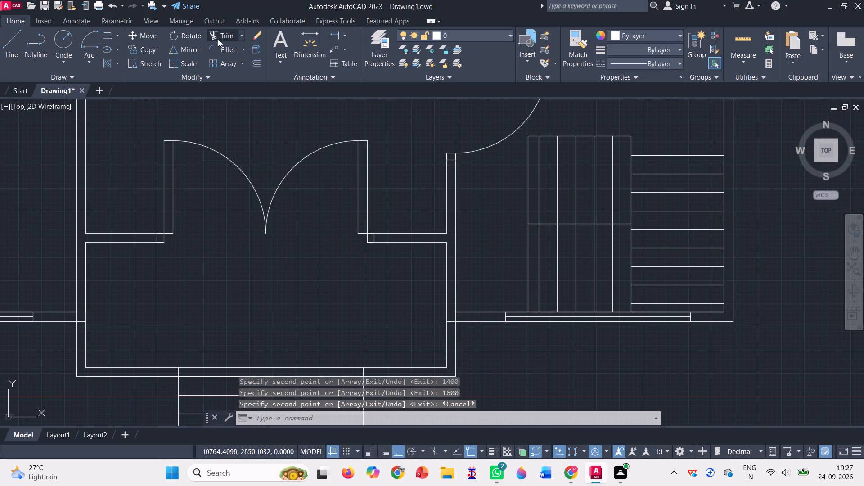
pyautogui.moveTo(698, 309); pyautogui.dragTo(697, 271)
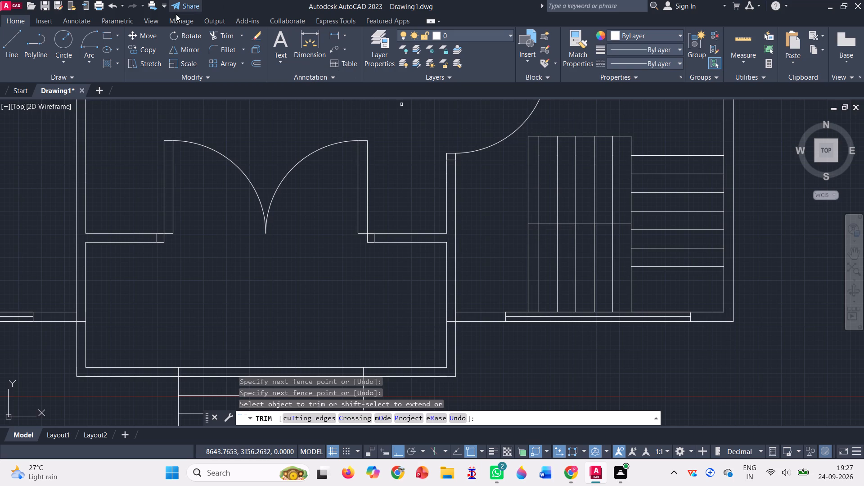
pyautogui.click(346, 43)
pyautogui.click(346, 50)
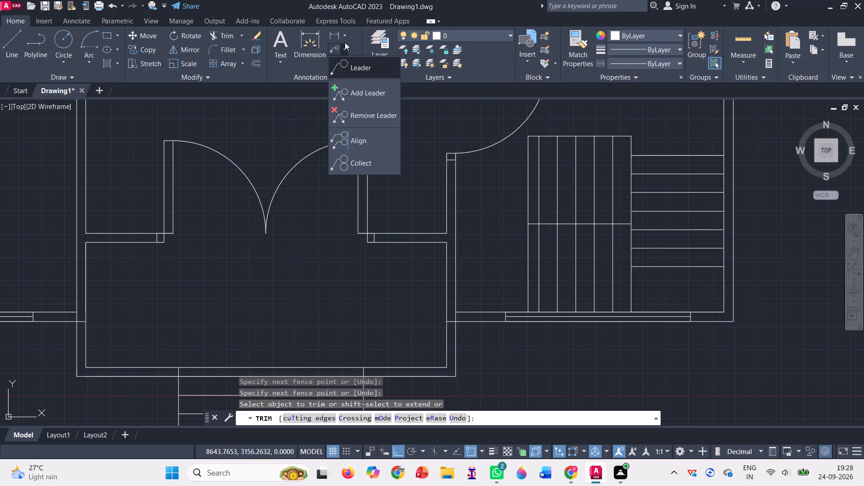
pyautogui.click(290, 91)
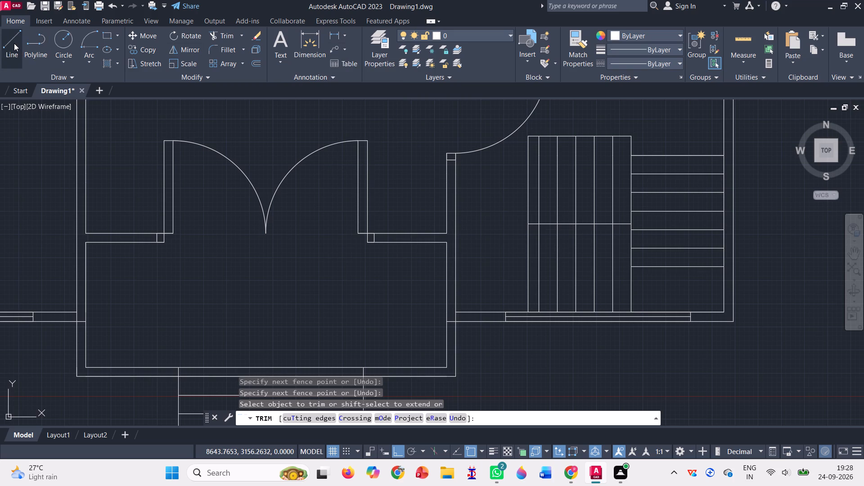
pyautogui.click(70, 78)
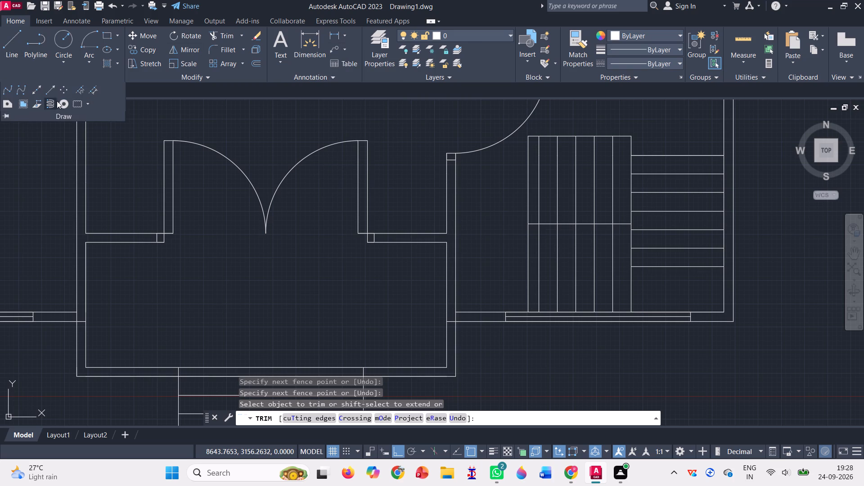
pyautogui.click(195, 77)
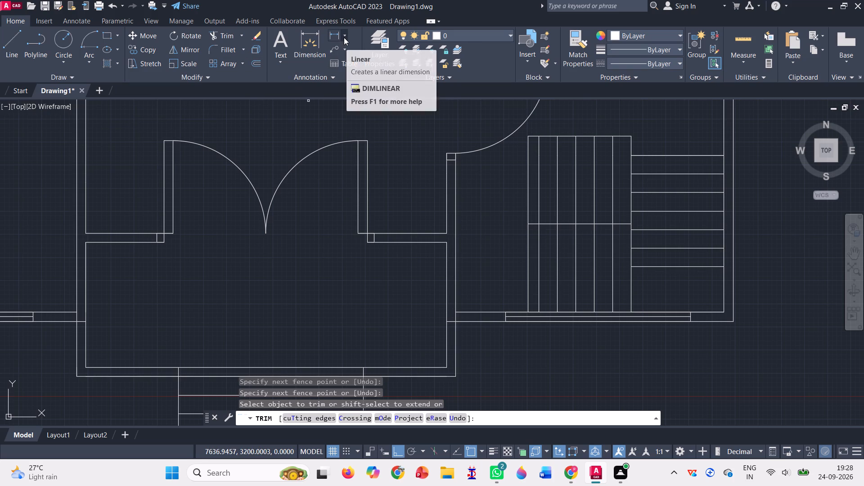
# Draw a horizontal line about 517 units long from west of the rectangle's southern half to its second inner vertical line.
pyautogui.click(13, 49)
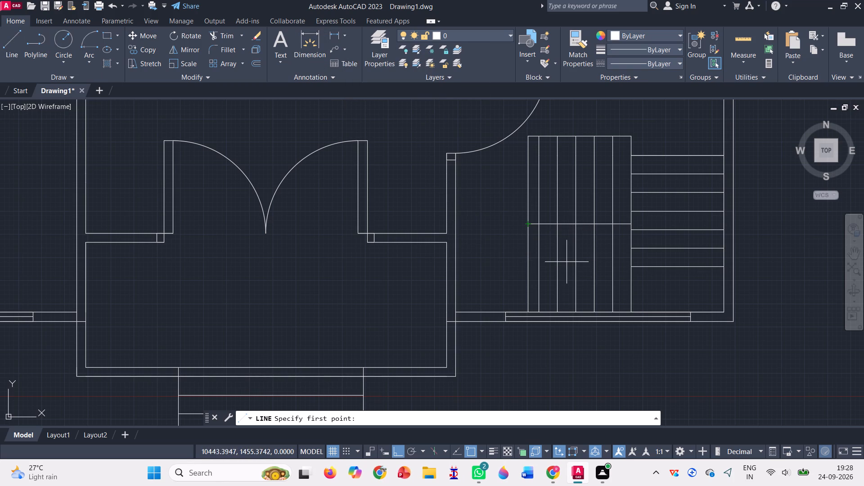
pyautogui.click(509, 269)
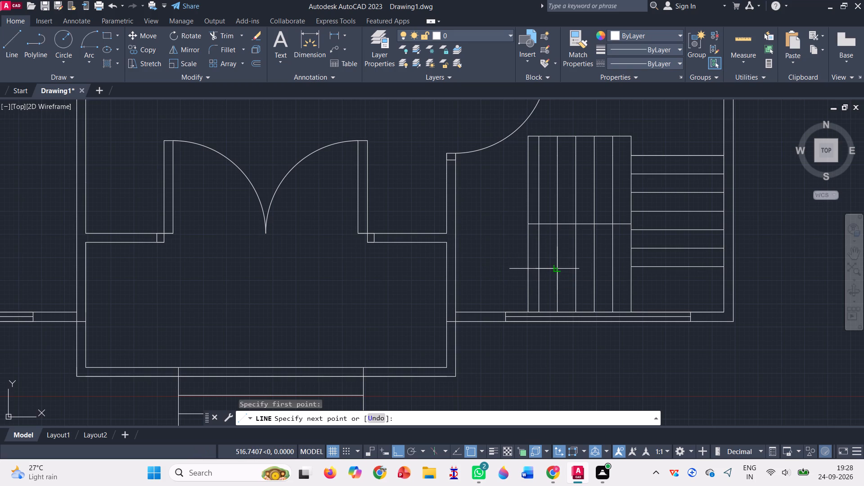
pyautogui.click(558, 269)
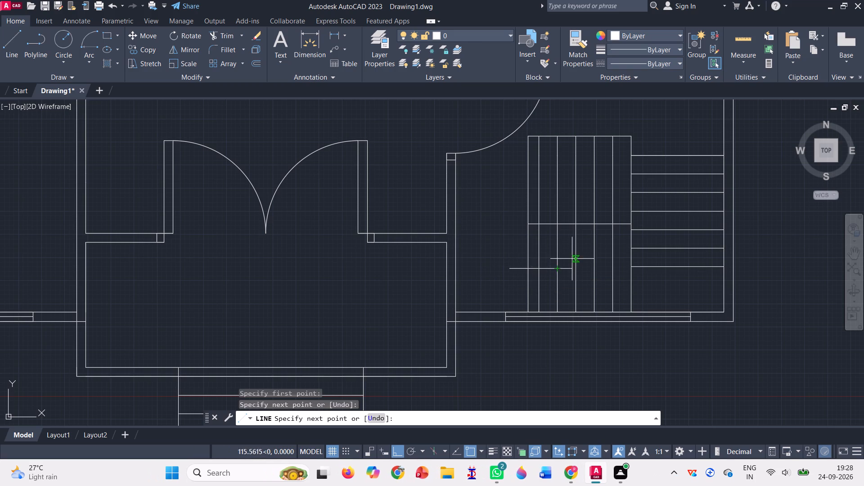
pyautogui.press('Escape')
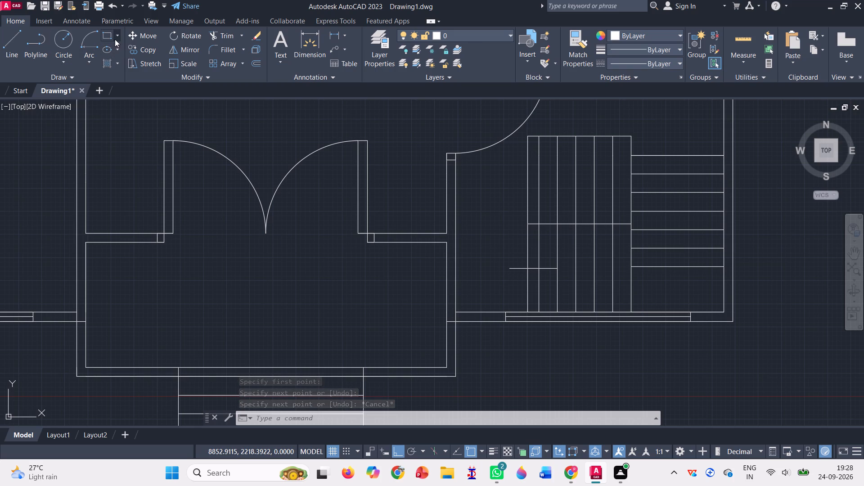
# Draw vertical segments from a point near the new line's east end: 25 and 25 units north, followed by 50 and 50 south.
pyautogui.click(15, 44)
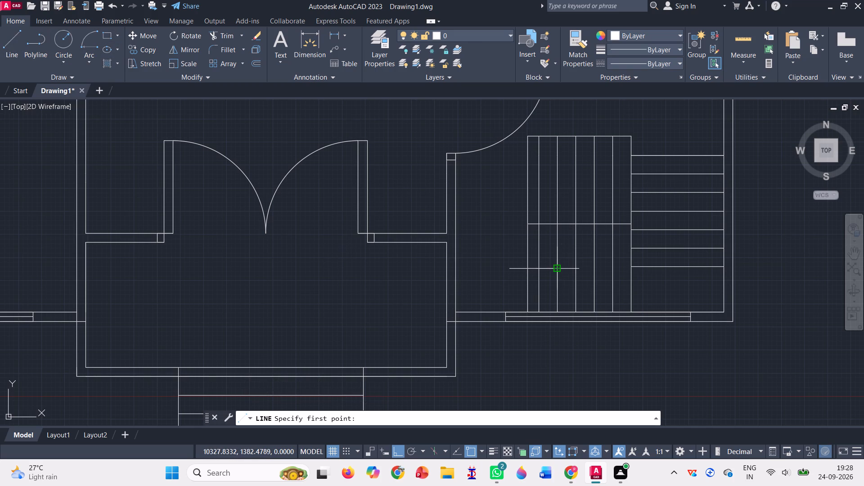
pyautogui.scroll(4, 559, 269)
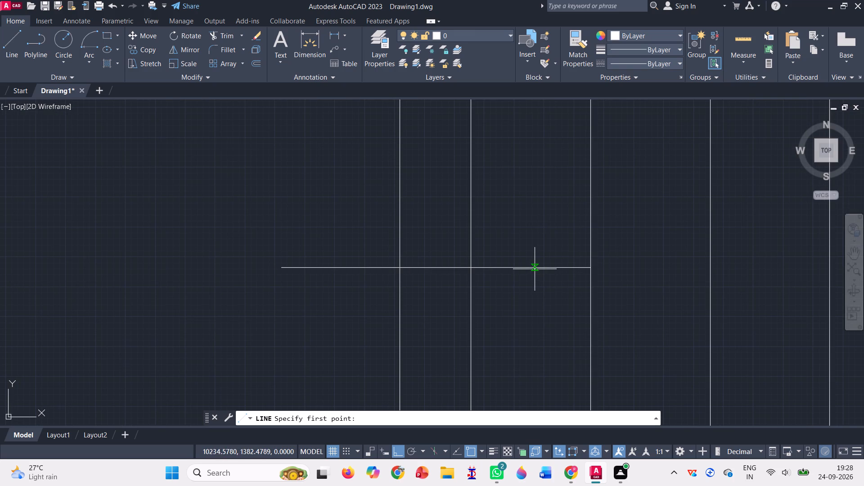
pyautogui.click(535, 266)
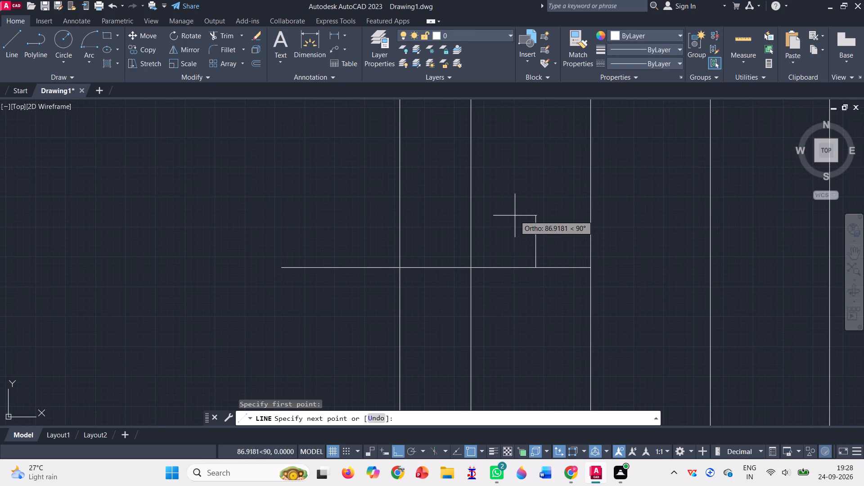
pyautogui.write('50')
pyautogui.press('BackSpace')
pyautogui.press('BackSpace')
pyautogui.write('25')
pyautogui.press('Return')
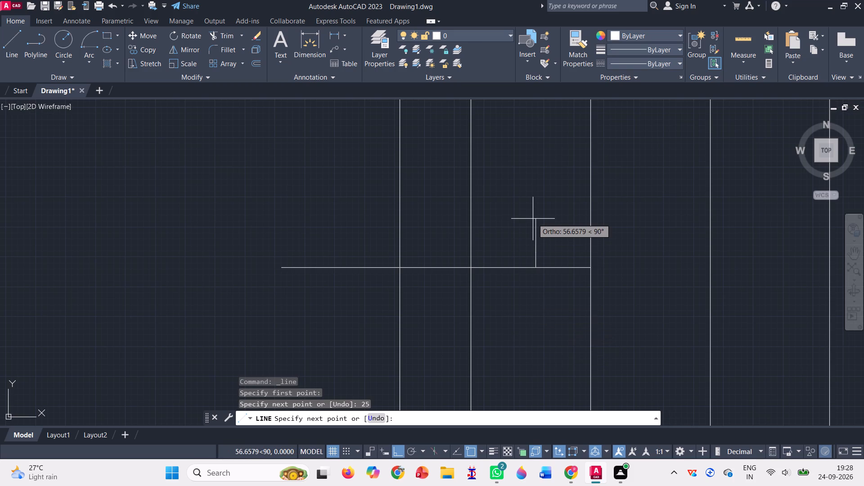
pyautogui.write('25')
pyautogui.press('Return')
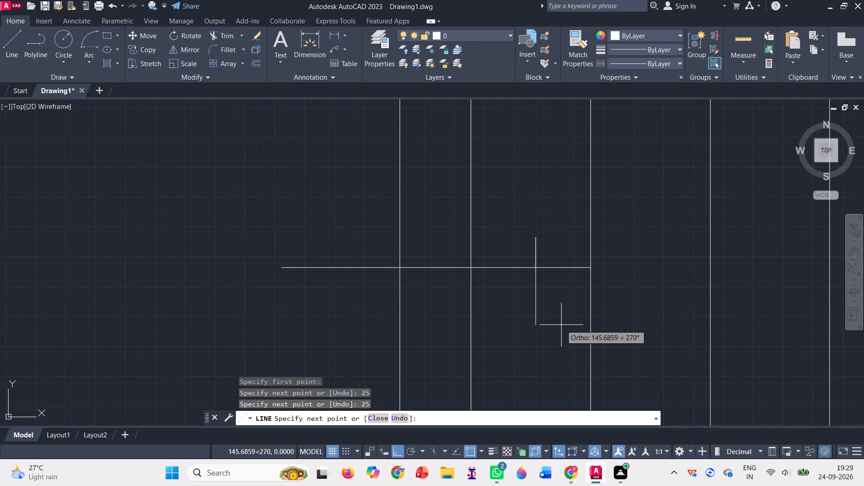
pyautogui.write('50')
pyautogui.press('Return')
pyautogui.write('50')
pyautogui.press('Return')
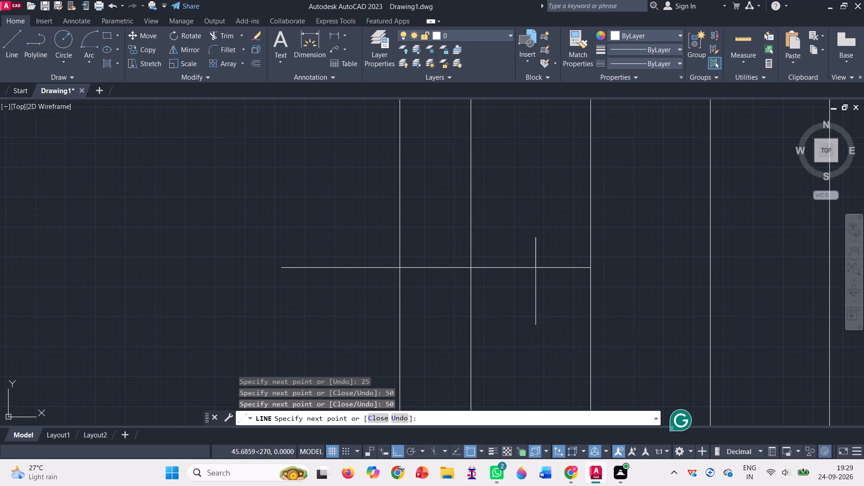
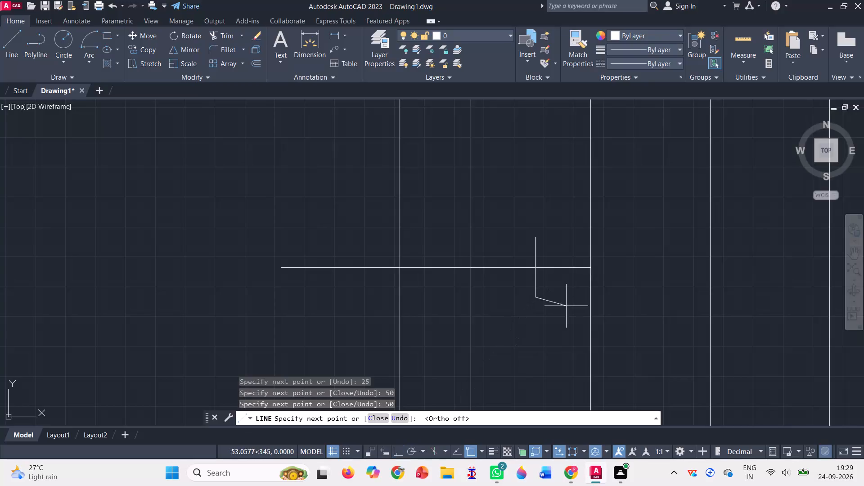
# Close the triangular arrowhead by drawing its two sloping sides to meet at the tip of the staircase direction line.
pyautogui.click(588, 266)
pyautogui.click(538, 235)
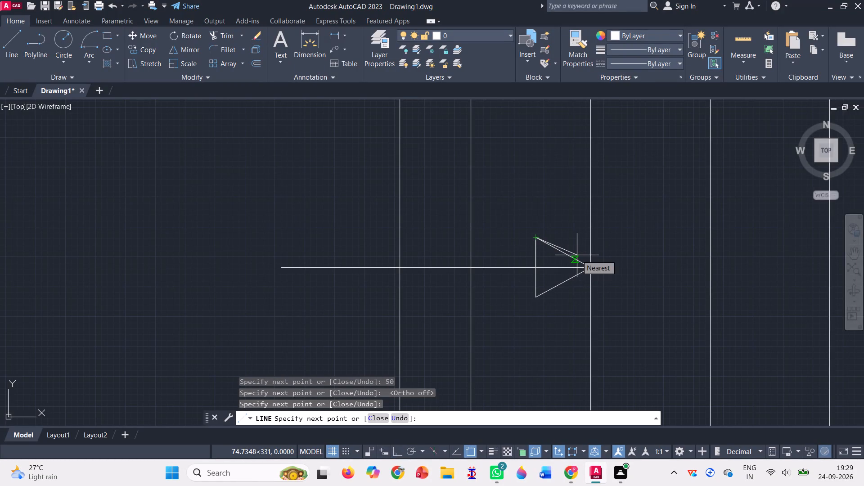
pyautogui.press('Escape')
# Trim the part of the direction line that lies inside the arrowhead triangle.
pyautogui.scroll(-1, 577, 255)
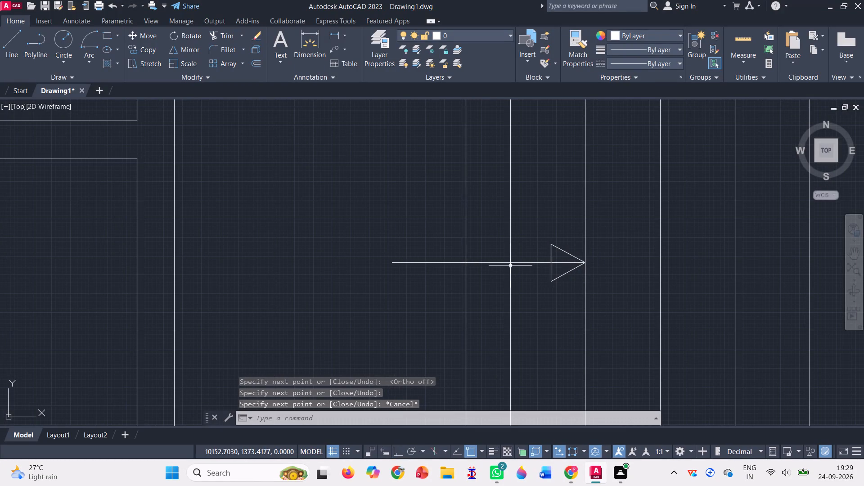
pyautogui.click(228, 33)
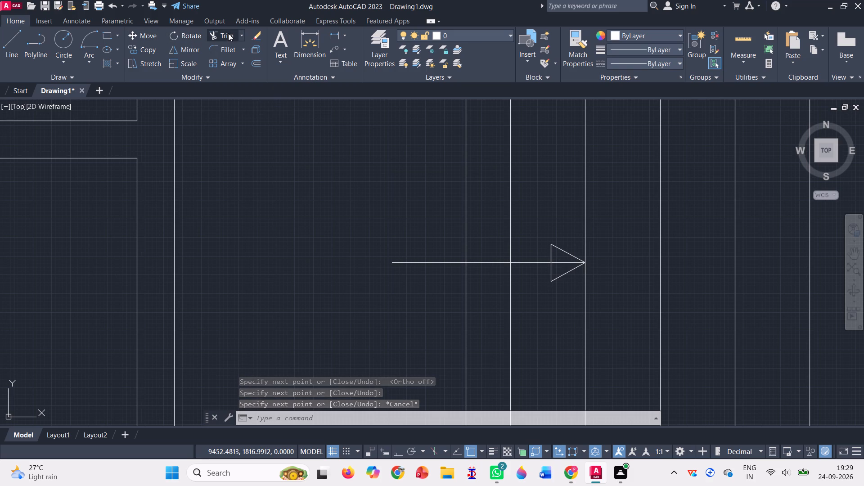
pyautogui.click(564, 262)
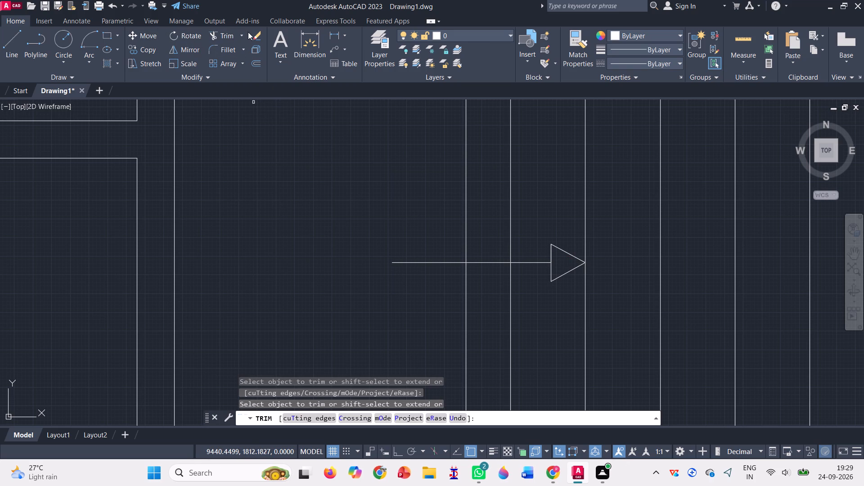
# Place a multiline text box beside the tail of the staircase direction arrow.
pyautogui.doubleClick(282, 39)
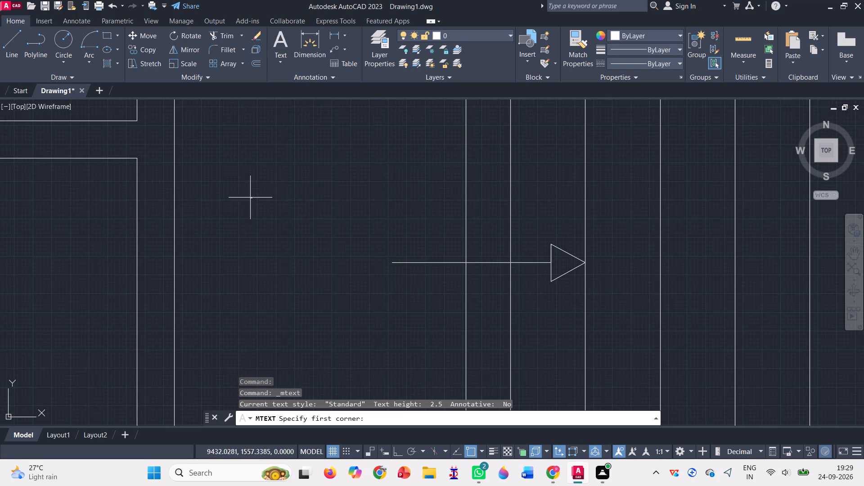
pyautogui.click(250, 198)
pyautogui.click(387, 291)
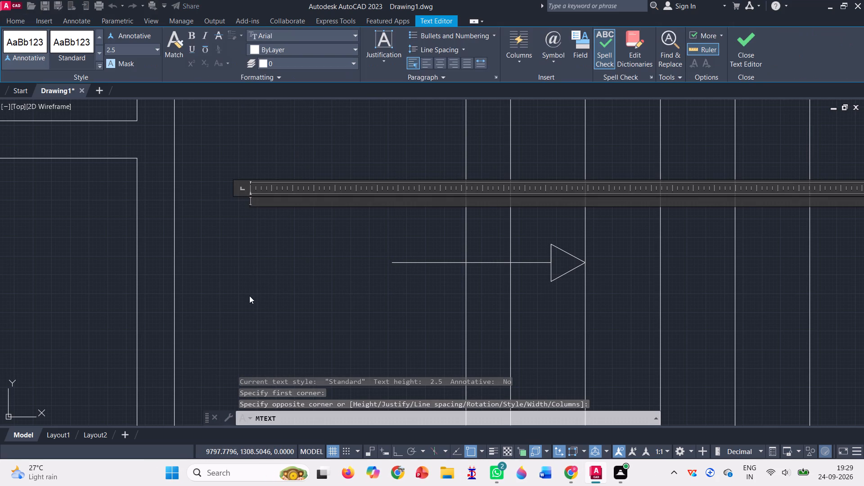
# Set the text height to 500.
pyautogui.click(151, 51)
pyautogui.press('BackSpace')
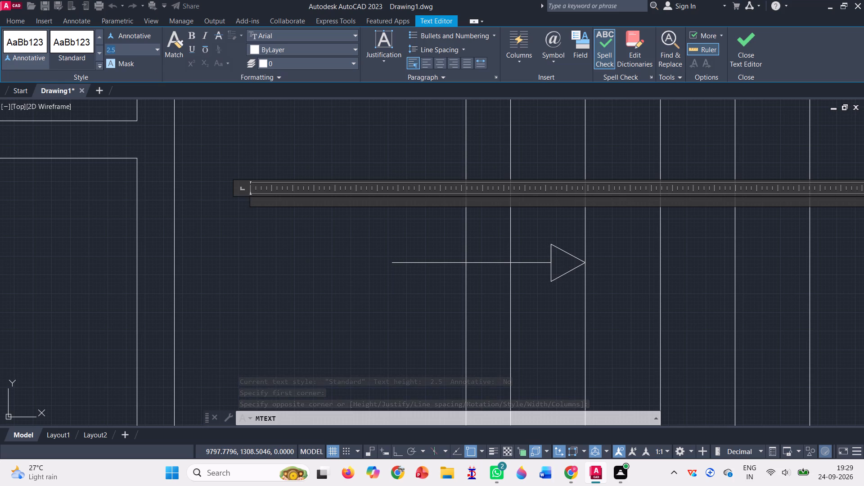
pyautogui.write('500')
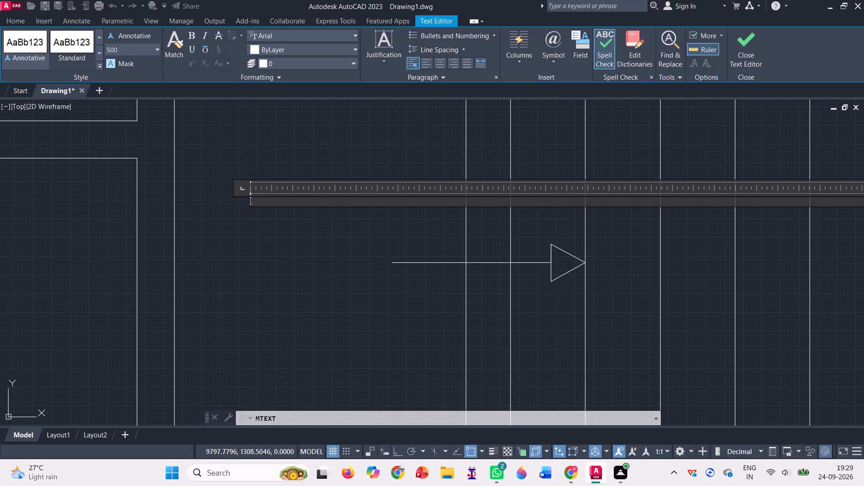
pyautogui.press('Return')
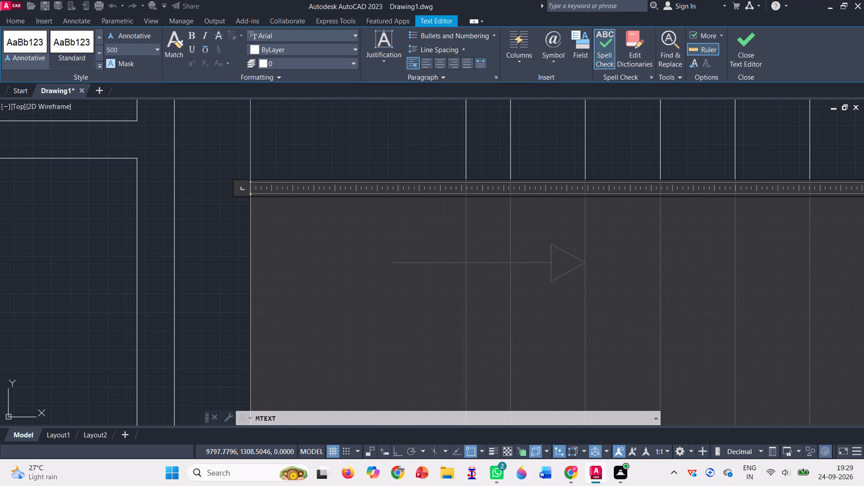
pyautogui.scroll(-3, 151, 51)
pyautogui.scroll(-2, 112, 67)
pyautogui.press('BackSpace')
# Write the label UP at the arrow's tail with a text height of 250 and finish the text.
pyautogui.click(129, 46)
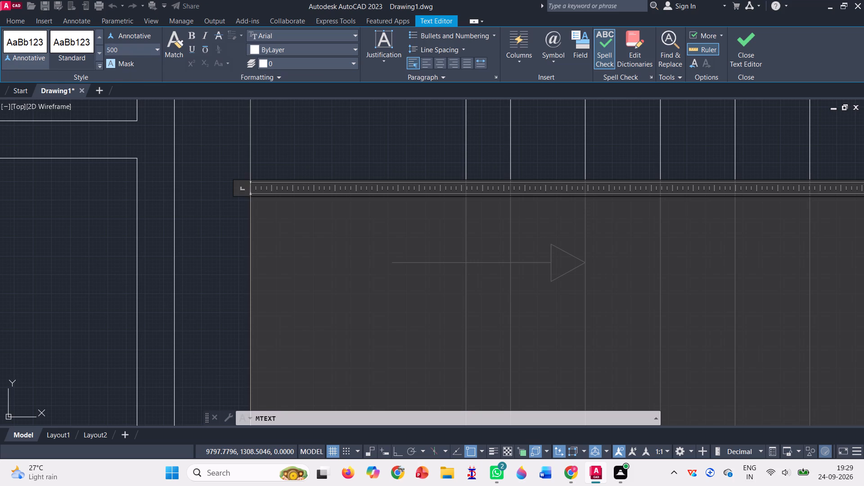
pyautogui.press('BackSpace')
pyautogui.press('BackSpace')
pyautogui.write('250')
pyautogui.press('Return')
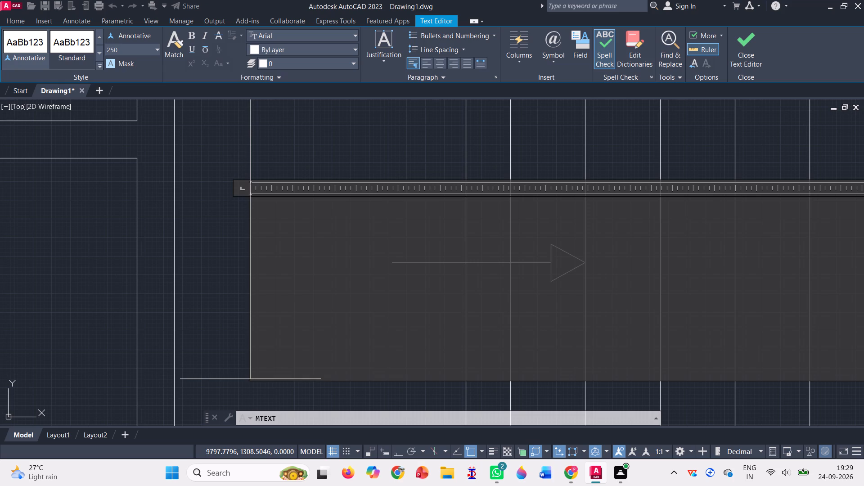
pyautogui.write('up')
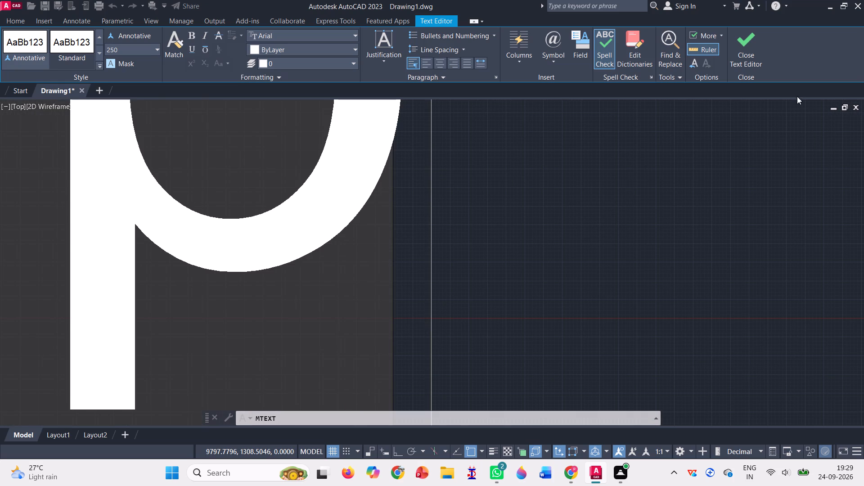
pyautogui.press('BackSpace')
pyautogui.press('BackSpace')
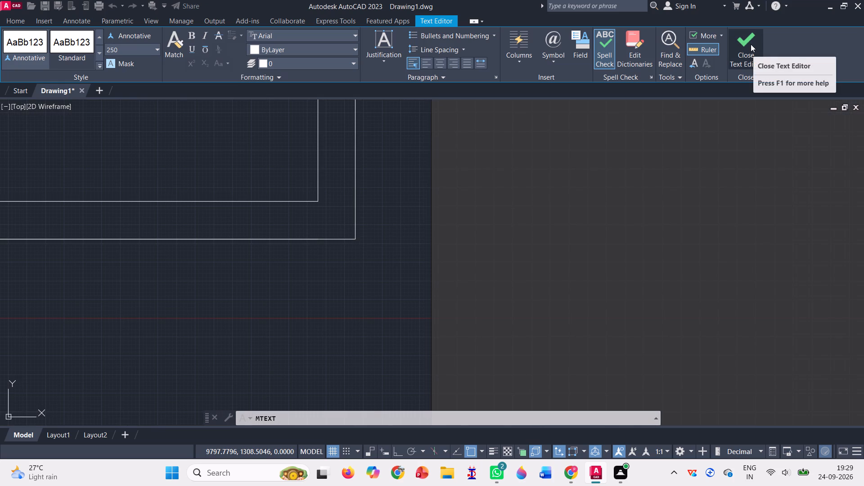
pyautogui.write('UP')
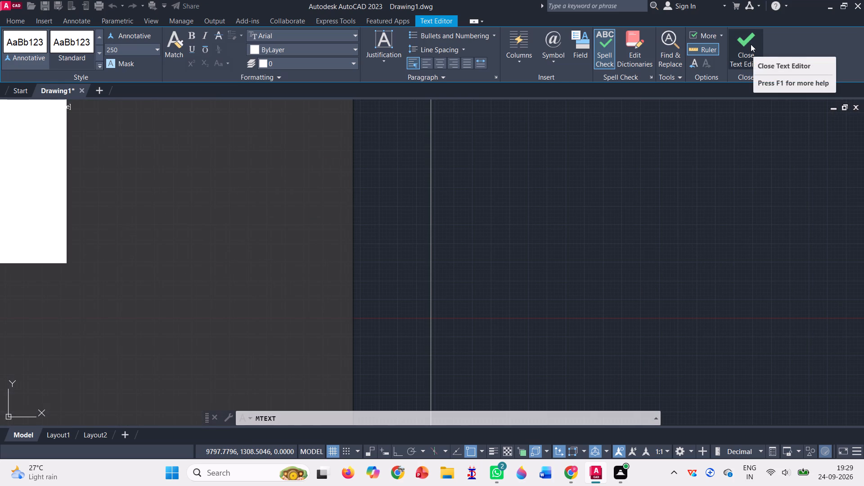
pyautogui.click(735, 62)
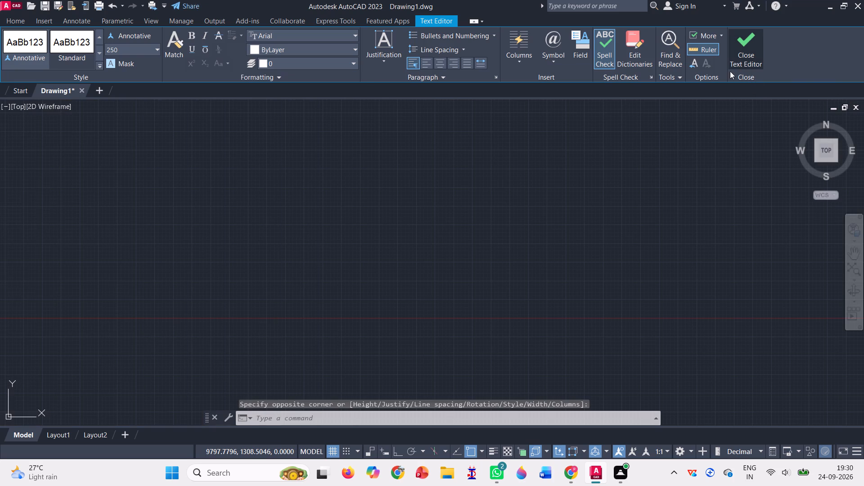
# Examine the complete floor plan, including the new staircase direction label.
pyautogui.scroll(-3, 484, 270)
pyautogui.scroll(-1, 523, 257)
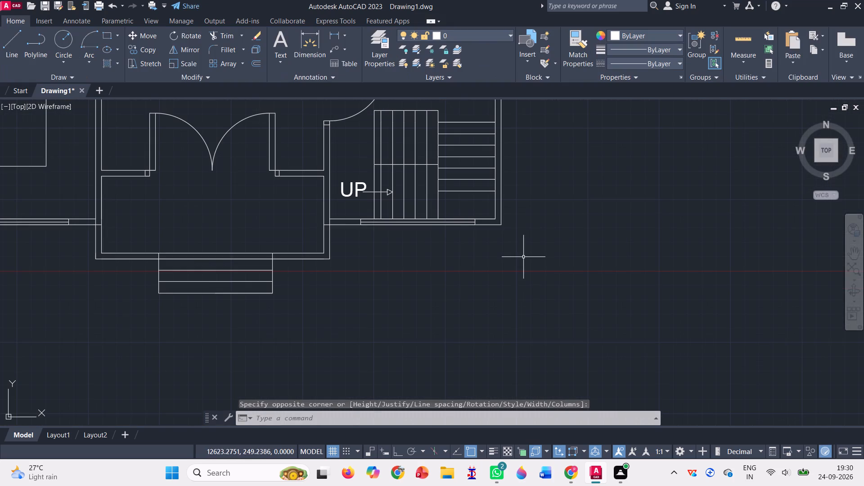
pyautogui.scroll(-1, 585, 276)
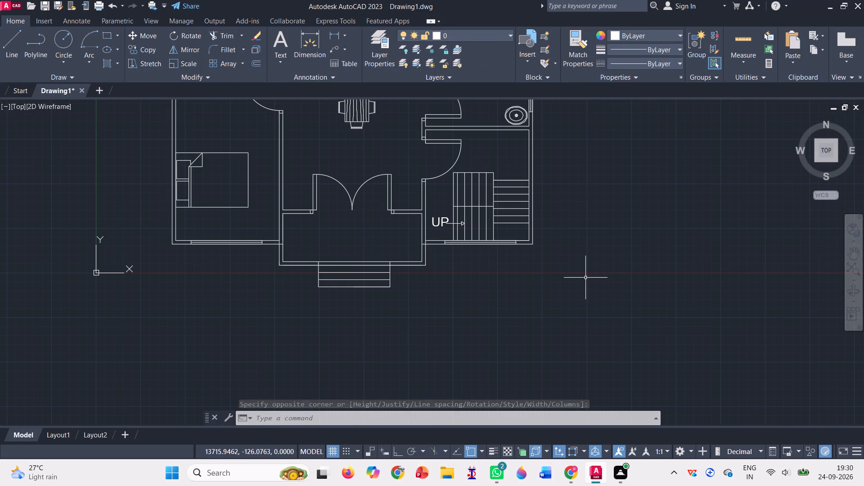
pyautogui.scroll(-2, 601, 269)
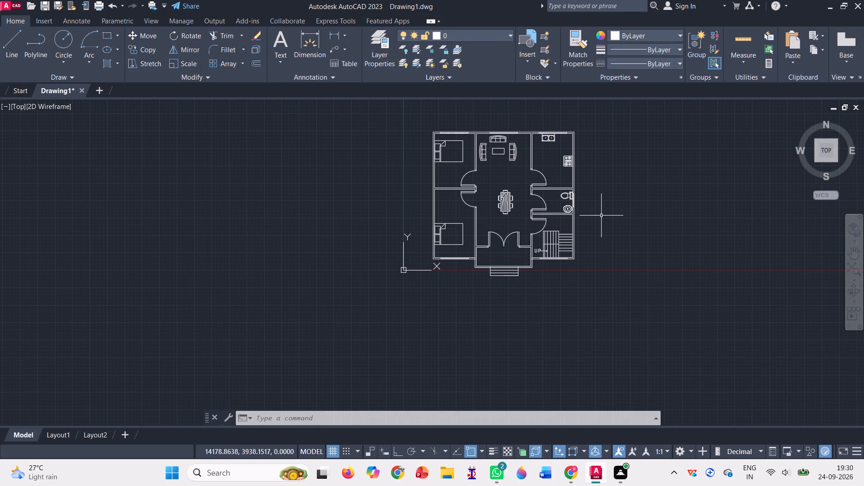
pyautogui.scroll(1, 595, 188)
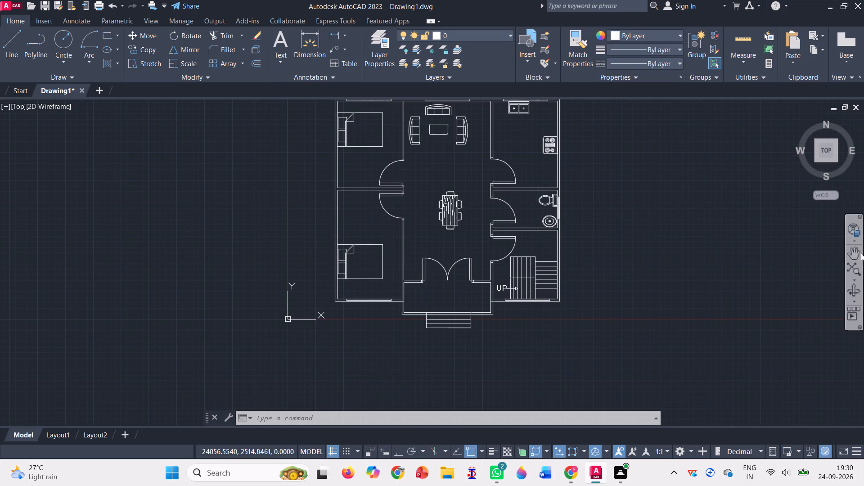
pyautogui.click(853, 247)
pyautogui.moveTo(617, 223); pyautogui.dragTo(603, 280)
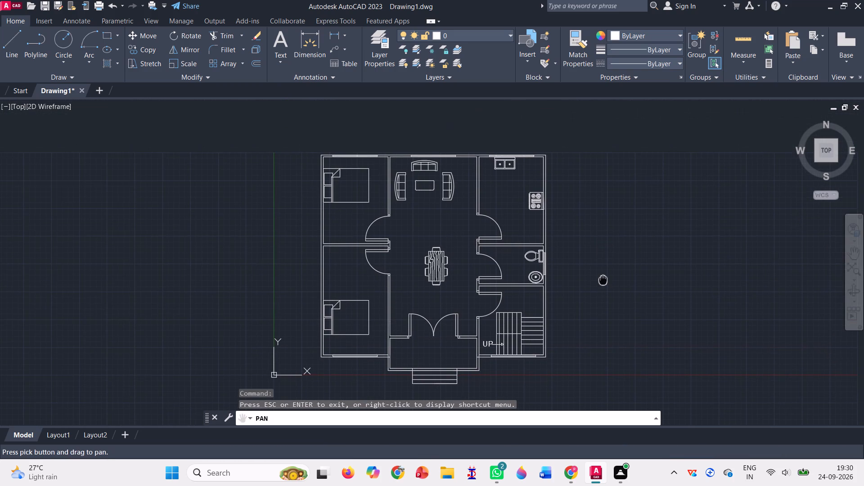
pyautogui.moveTo(603, 280); pyautogui.dragTo(594, 273)
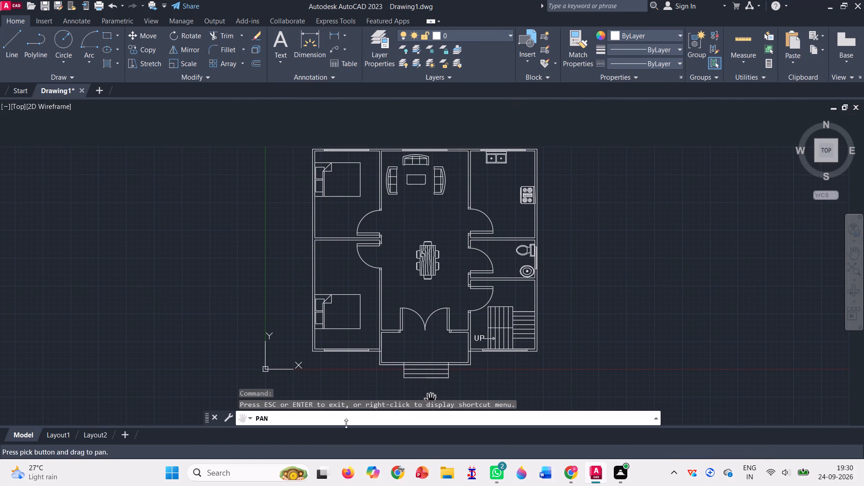
pyautogui.press('Escape')
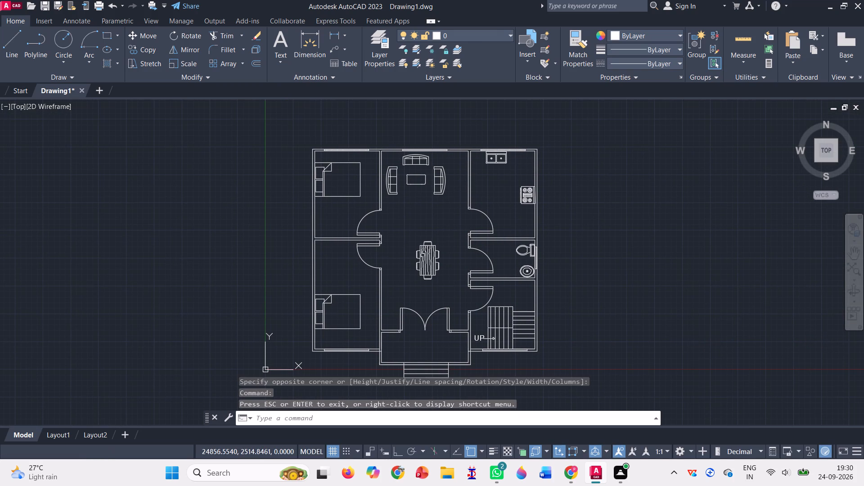
# Run the LOGFILEOFF command.
pyautogui.click(322, 414)
pyautogui.write('log')
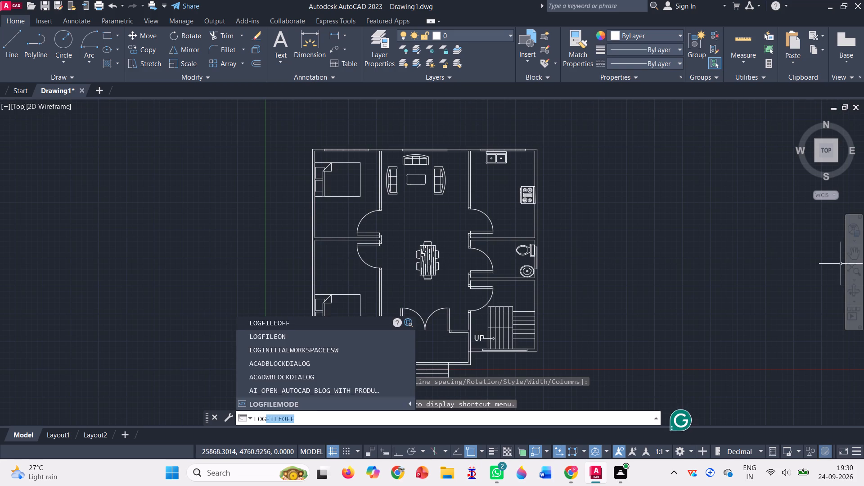
pyautogui.press('Return')
# Save the drawing in the Documents folder under the name house plan.
pyautogui.hotkey('ctrl', 's')
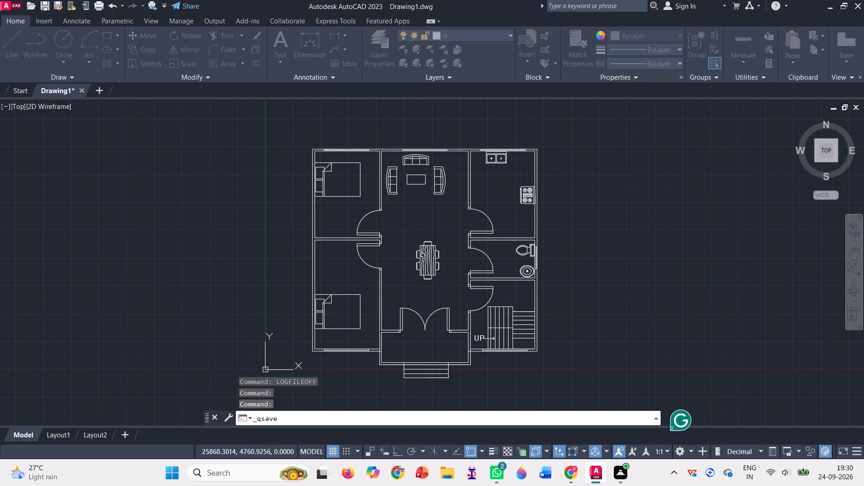
pyautogui.press('BackSpace')
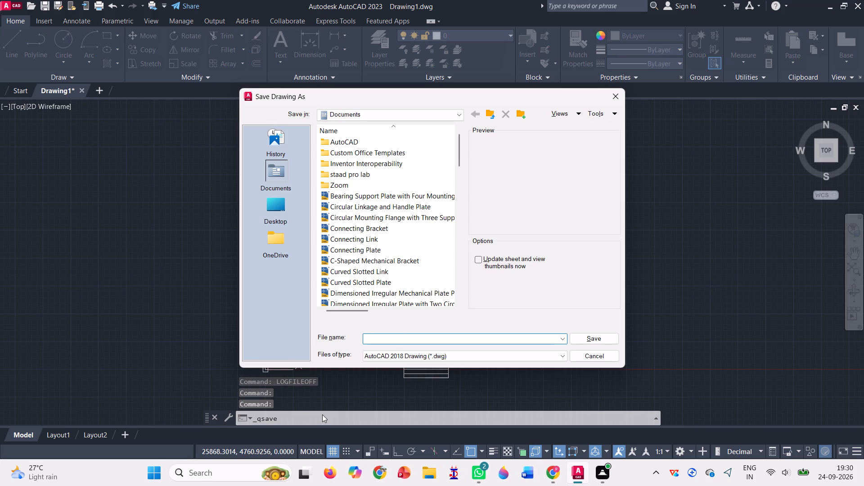
pyautogui.write('house plan')
pyautogui.press('Return')
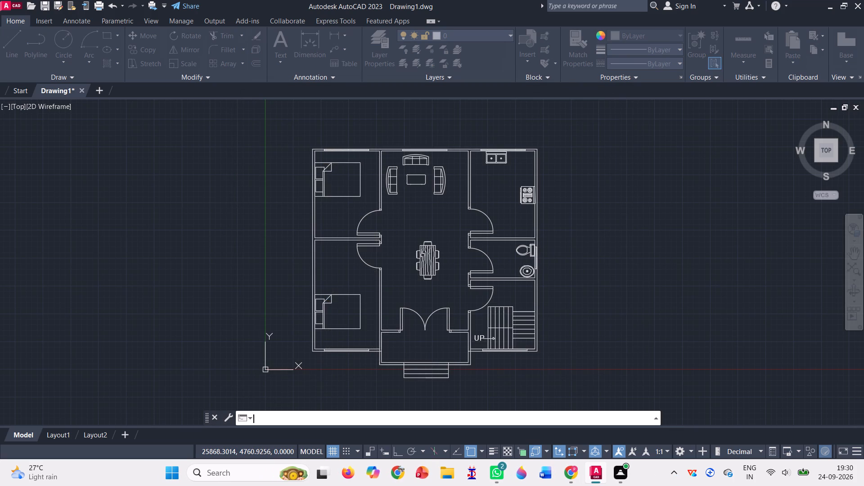
# Configure the plot with the AutoCAD PDF (Smallest File).pc3 plotter and landscape orientation, and apply it to the layout.
pyautogui.doubleClick(94, 4)
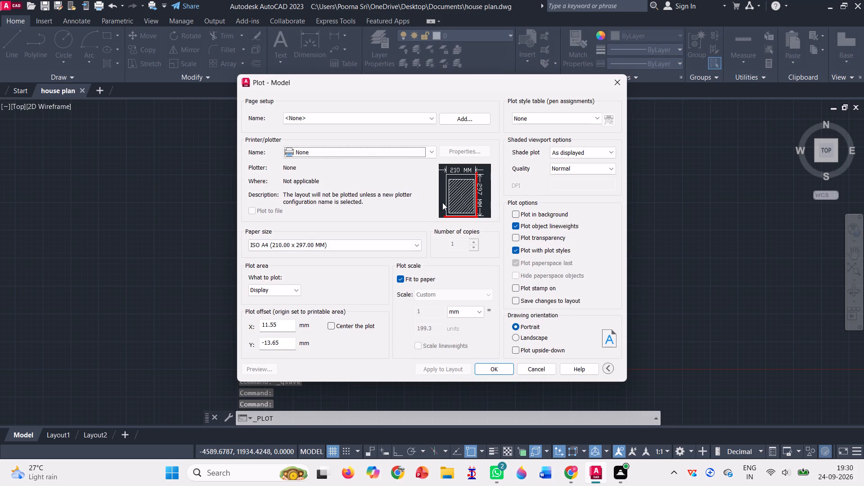
pyautogui.click(435, 150)
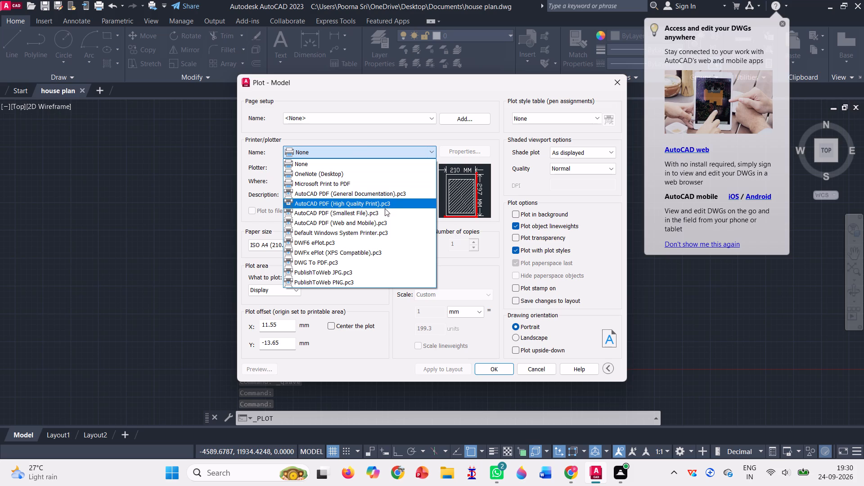
pyautogui.click(385, 209)
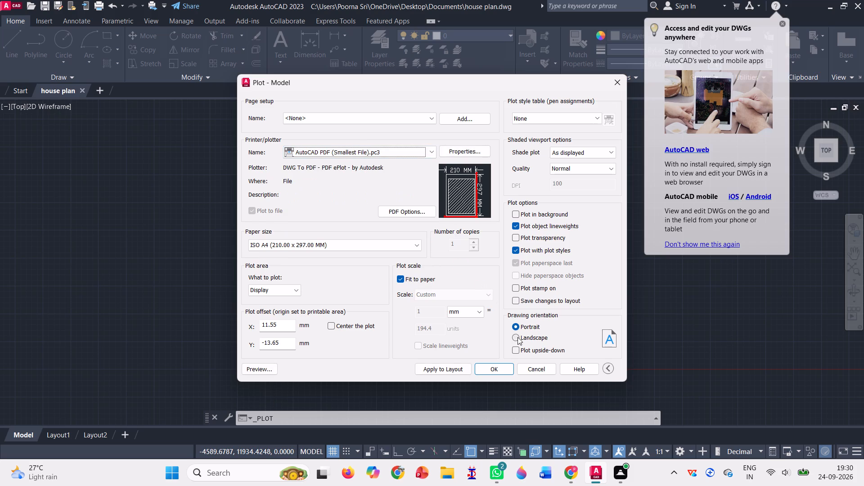
pyautogui.click(517, 337)
pyautogui.click(452, 369)
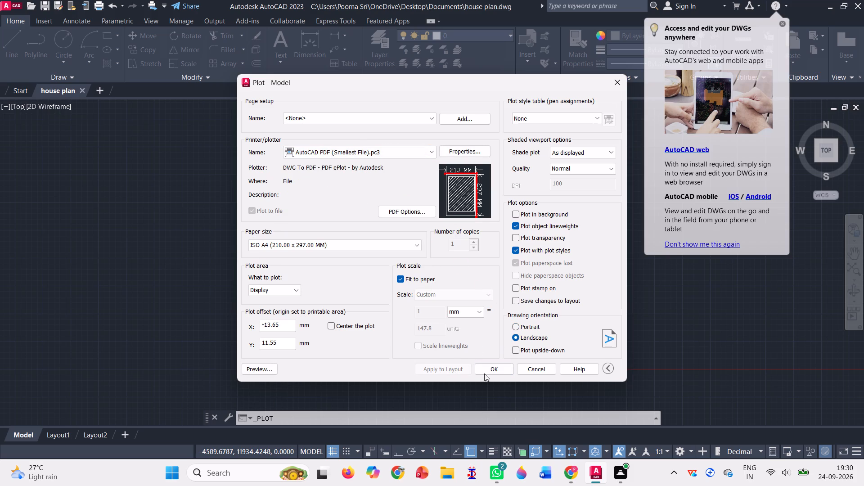
# Start plotting the house plan to a PDF file.
pyautogui.click(493, 370)
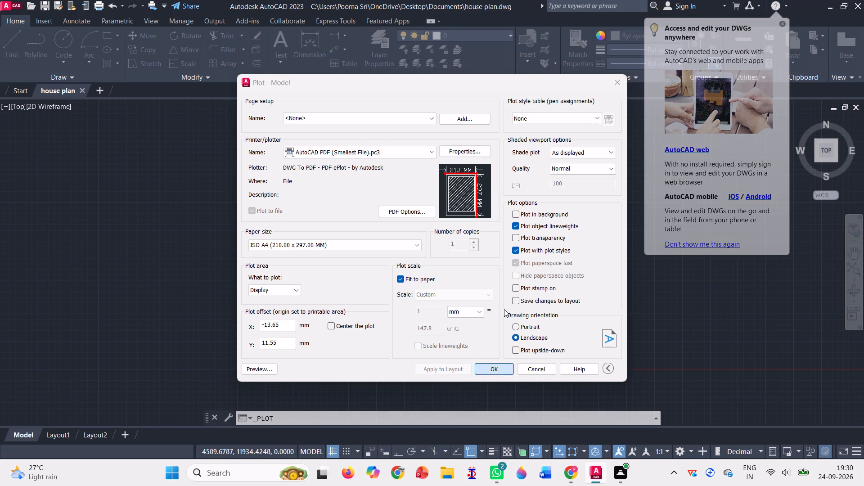
pyautogui.press('Return')
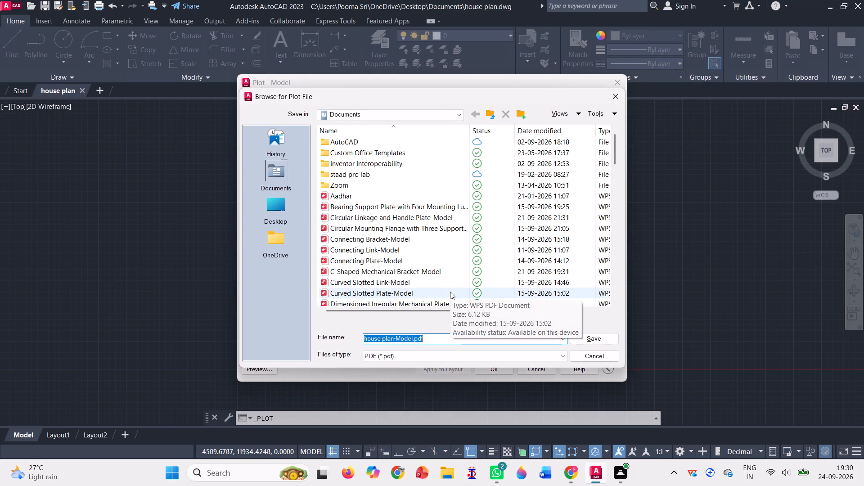